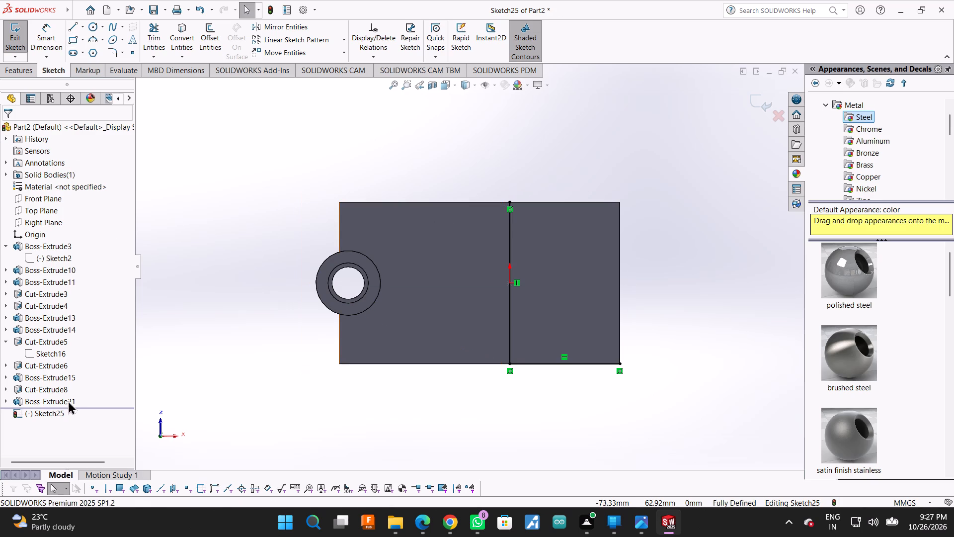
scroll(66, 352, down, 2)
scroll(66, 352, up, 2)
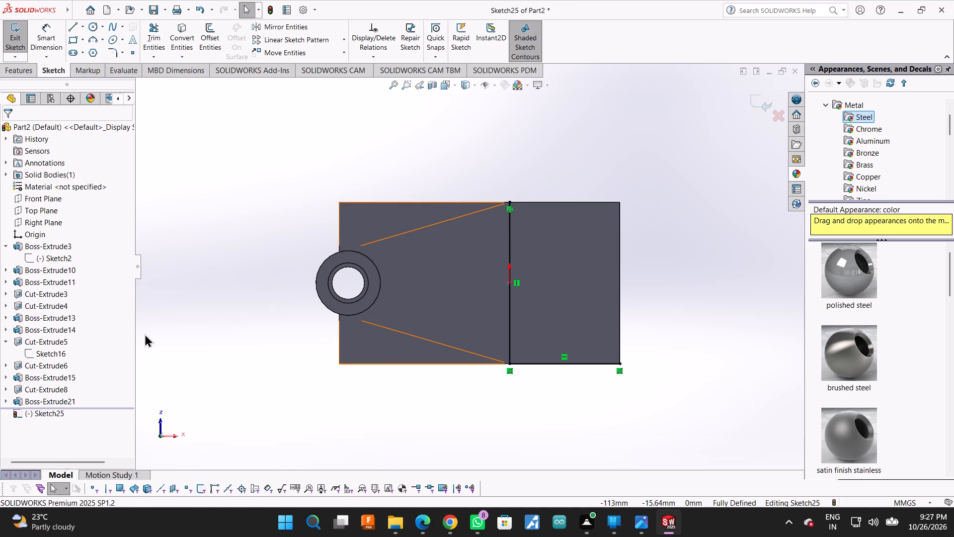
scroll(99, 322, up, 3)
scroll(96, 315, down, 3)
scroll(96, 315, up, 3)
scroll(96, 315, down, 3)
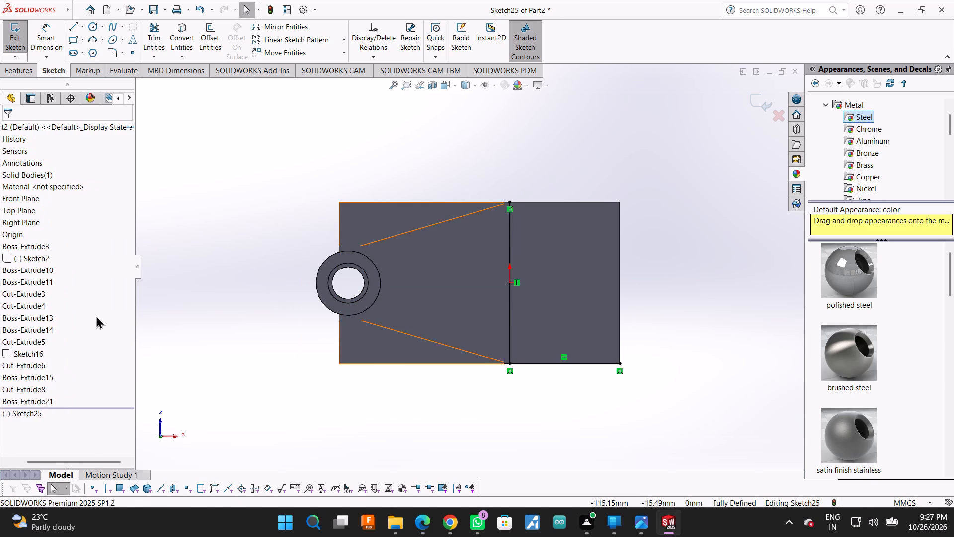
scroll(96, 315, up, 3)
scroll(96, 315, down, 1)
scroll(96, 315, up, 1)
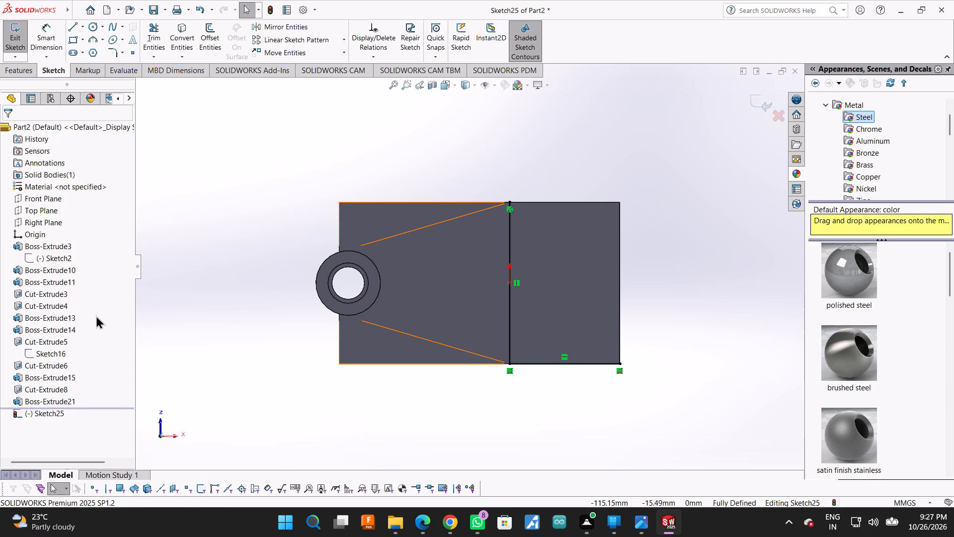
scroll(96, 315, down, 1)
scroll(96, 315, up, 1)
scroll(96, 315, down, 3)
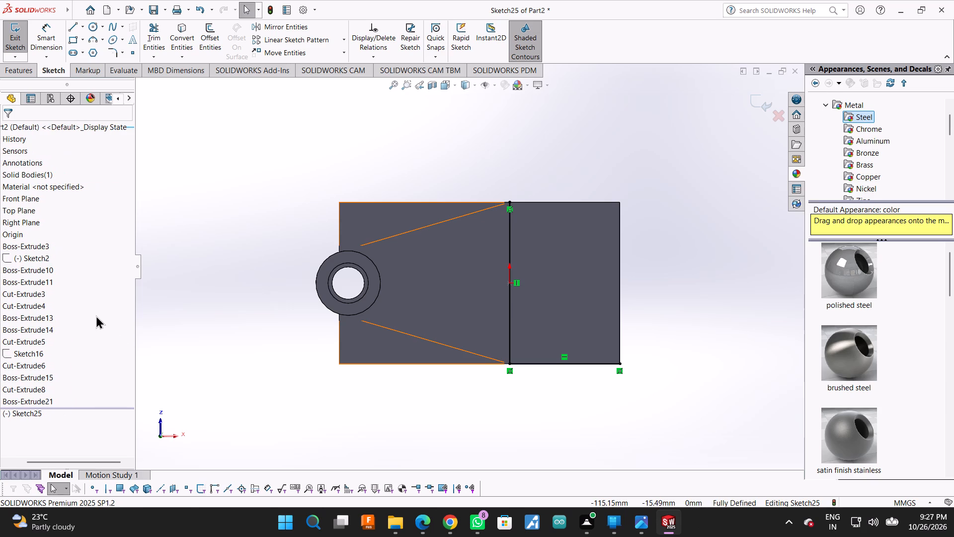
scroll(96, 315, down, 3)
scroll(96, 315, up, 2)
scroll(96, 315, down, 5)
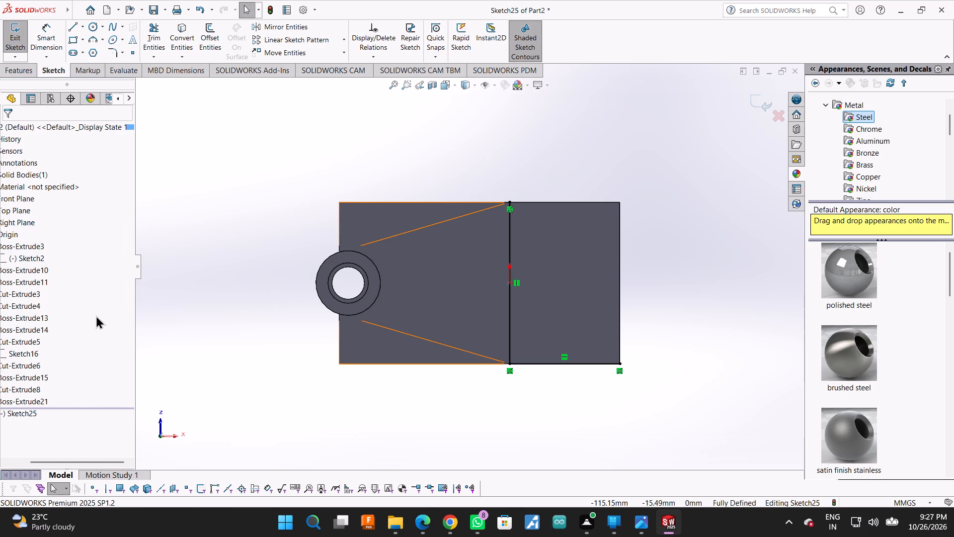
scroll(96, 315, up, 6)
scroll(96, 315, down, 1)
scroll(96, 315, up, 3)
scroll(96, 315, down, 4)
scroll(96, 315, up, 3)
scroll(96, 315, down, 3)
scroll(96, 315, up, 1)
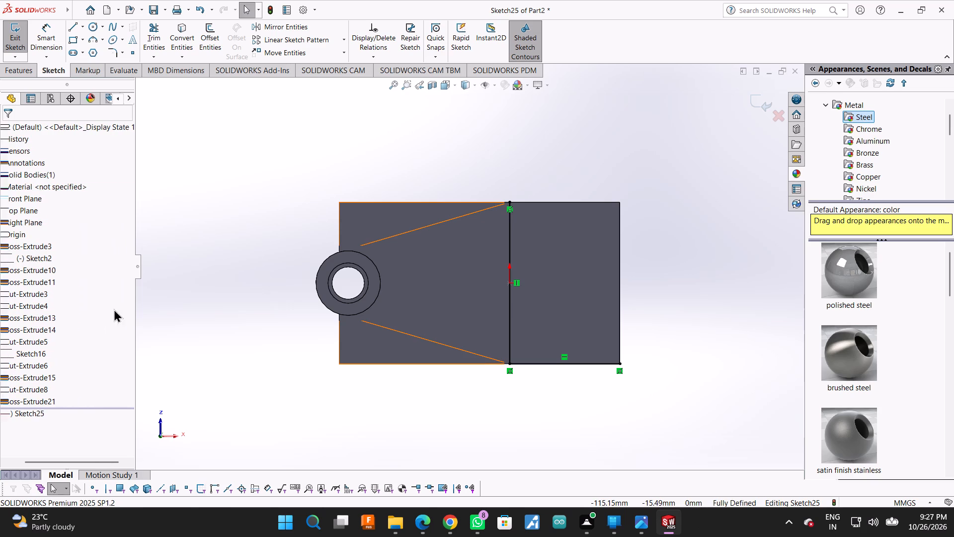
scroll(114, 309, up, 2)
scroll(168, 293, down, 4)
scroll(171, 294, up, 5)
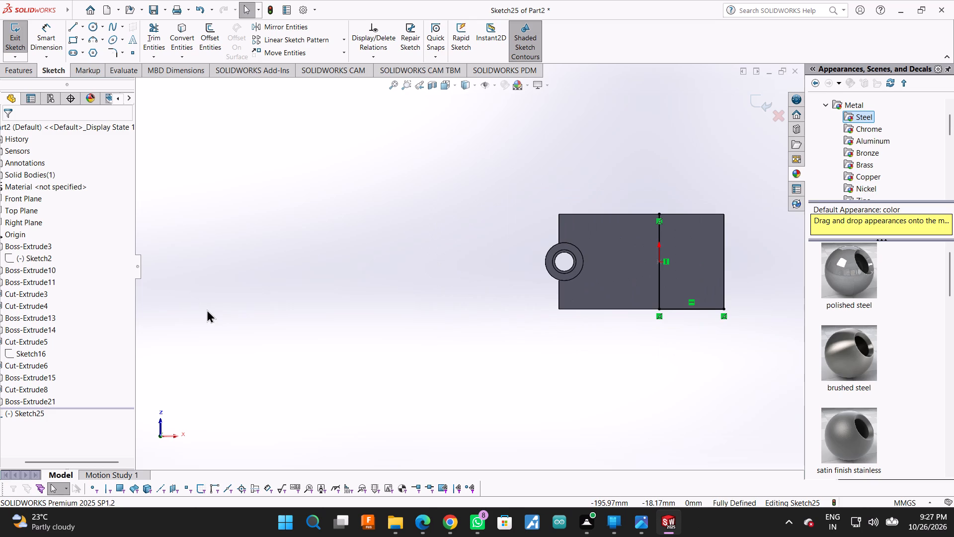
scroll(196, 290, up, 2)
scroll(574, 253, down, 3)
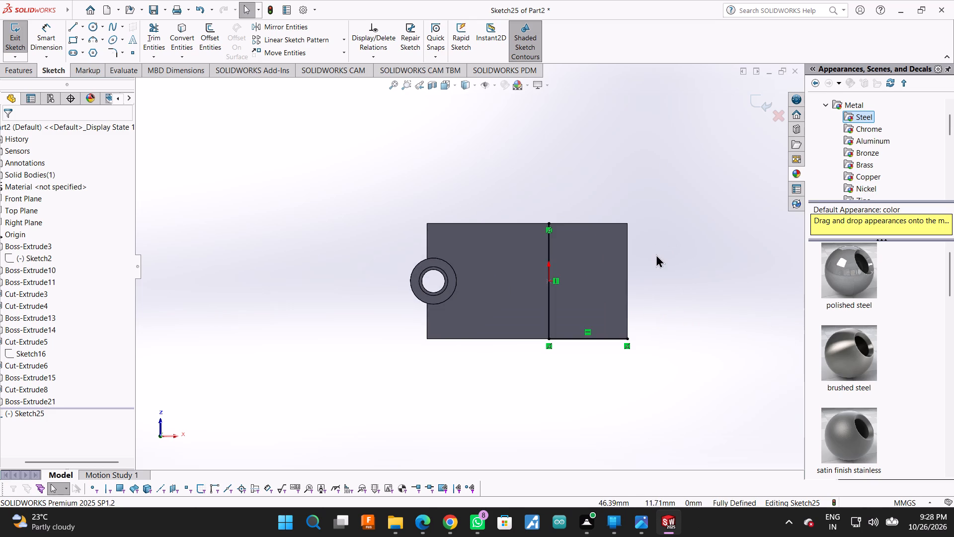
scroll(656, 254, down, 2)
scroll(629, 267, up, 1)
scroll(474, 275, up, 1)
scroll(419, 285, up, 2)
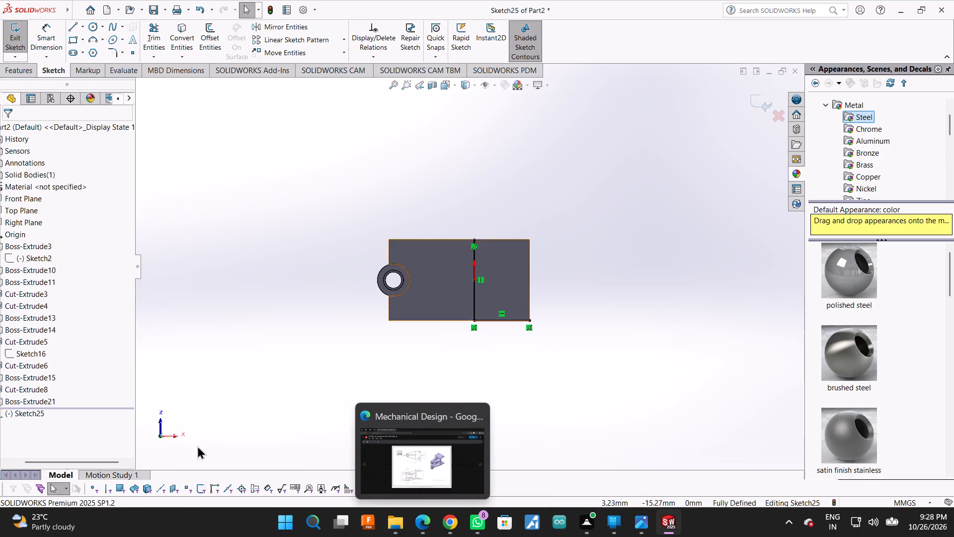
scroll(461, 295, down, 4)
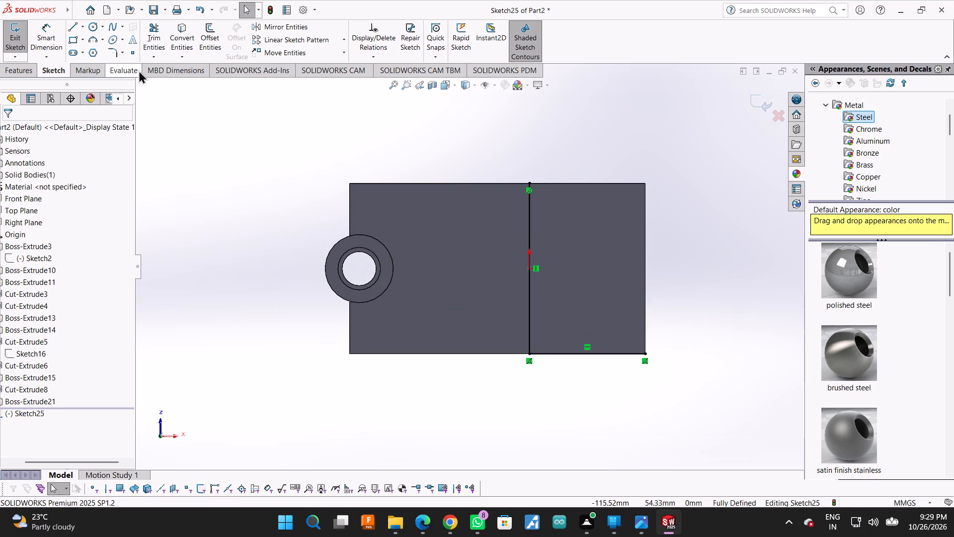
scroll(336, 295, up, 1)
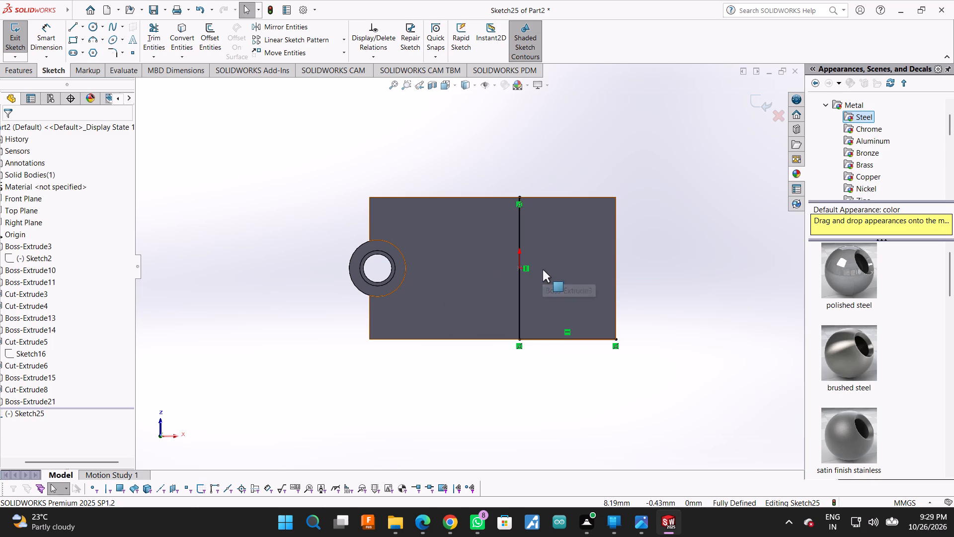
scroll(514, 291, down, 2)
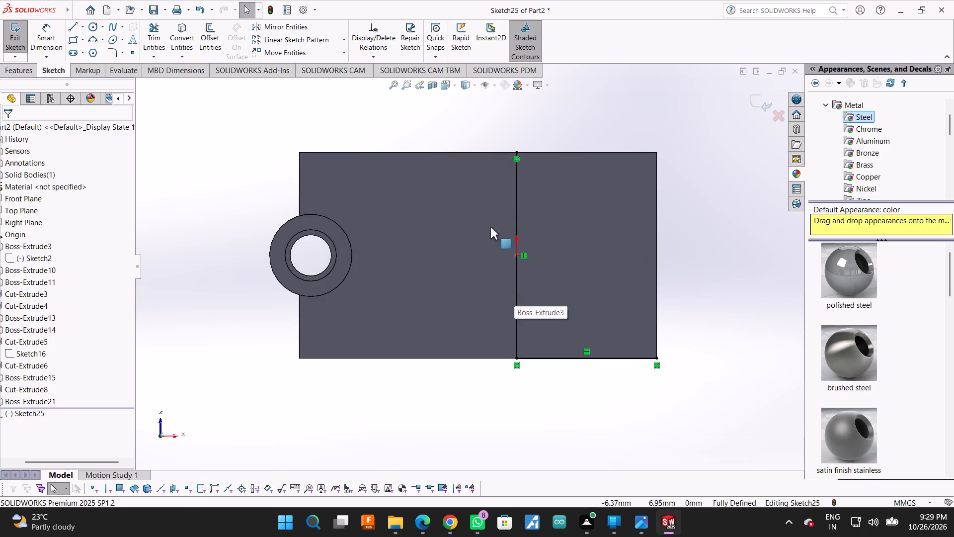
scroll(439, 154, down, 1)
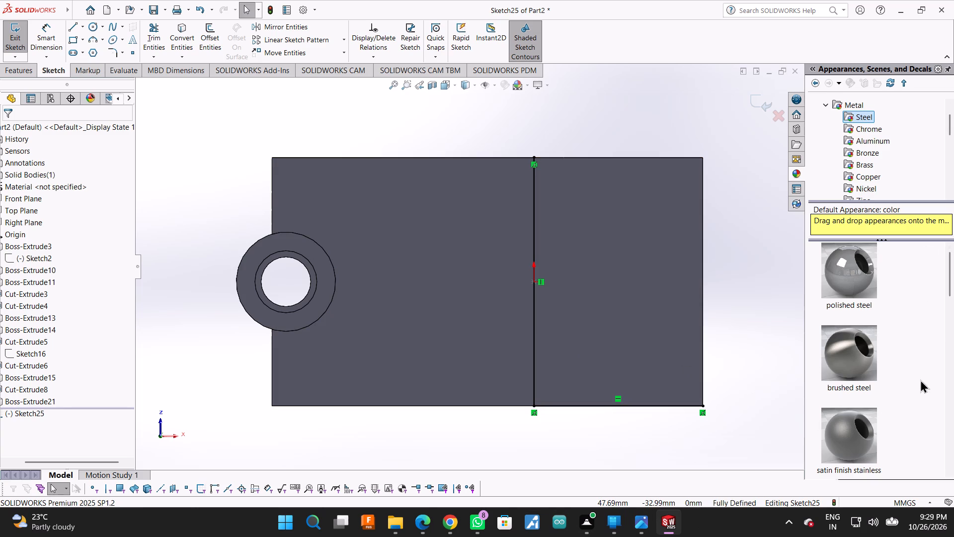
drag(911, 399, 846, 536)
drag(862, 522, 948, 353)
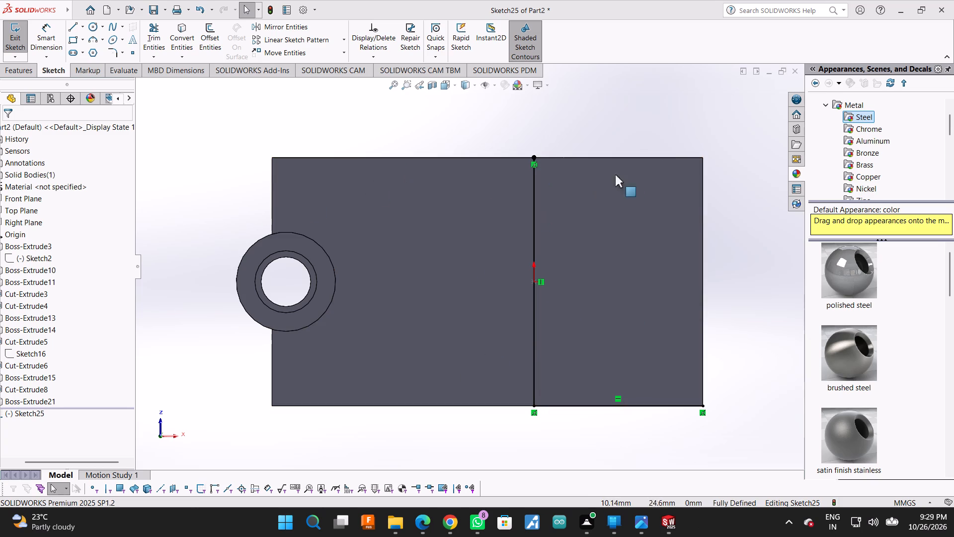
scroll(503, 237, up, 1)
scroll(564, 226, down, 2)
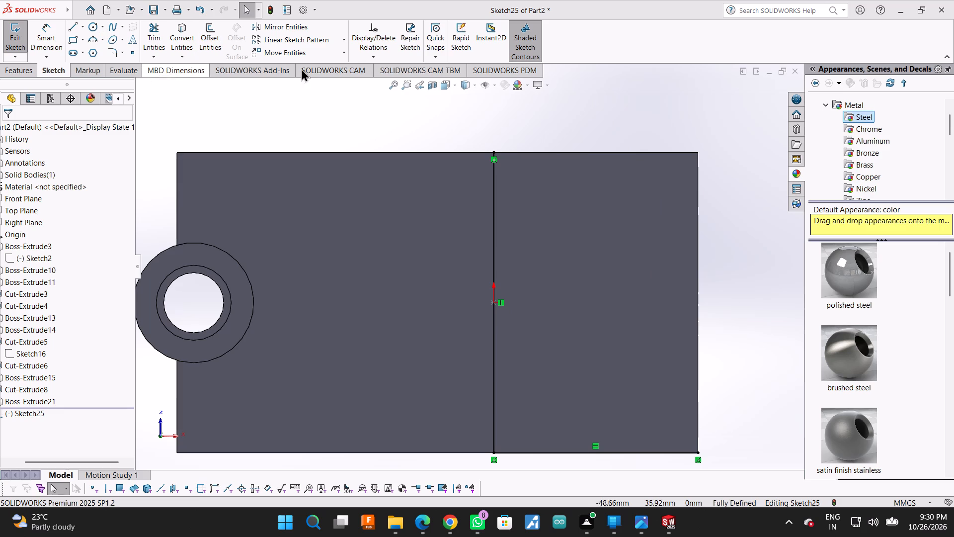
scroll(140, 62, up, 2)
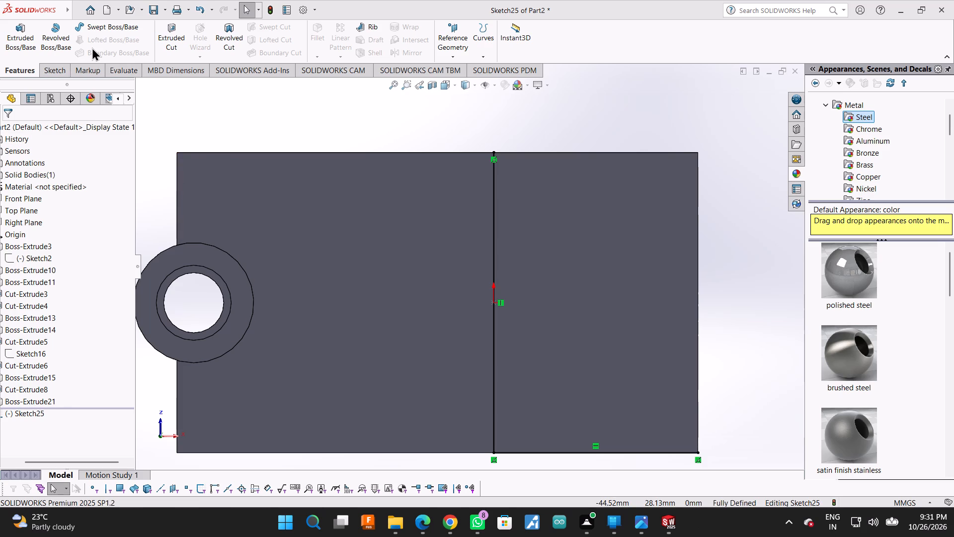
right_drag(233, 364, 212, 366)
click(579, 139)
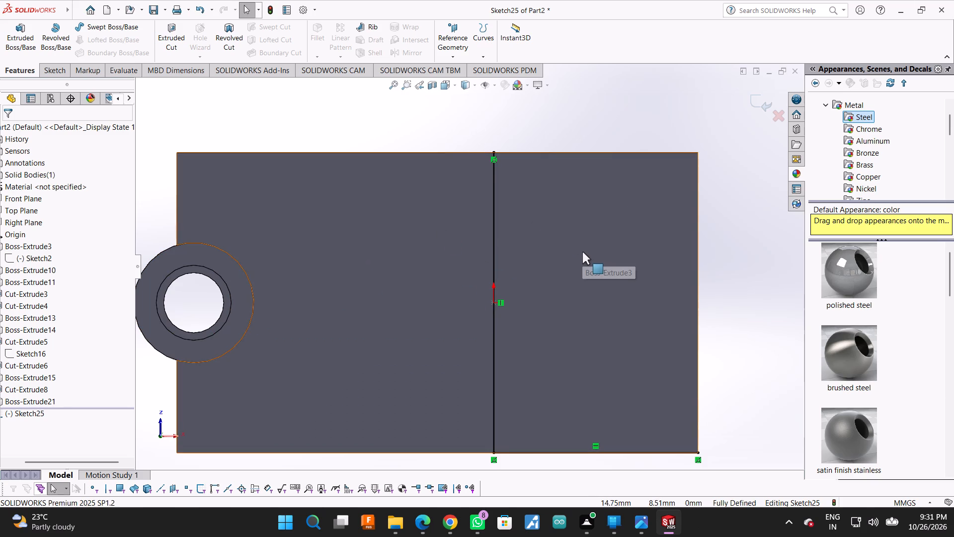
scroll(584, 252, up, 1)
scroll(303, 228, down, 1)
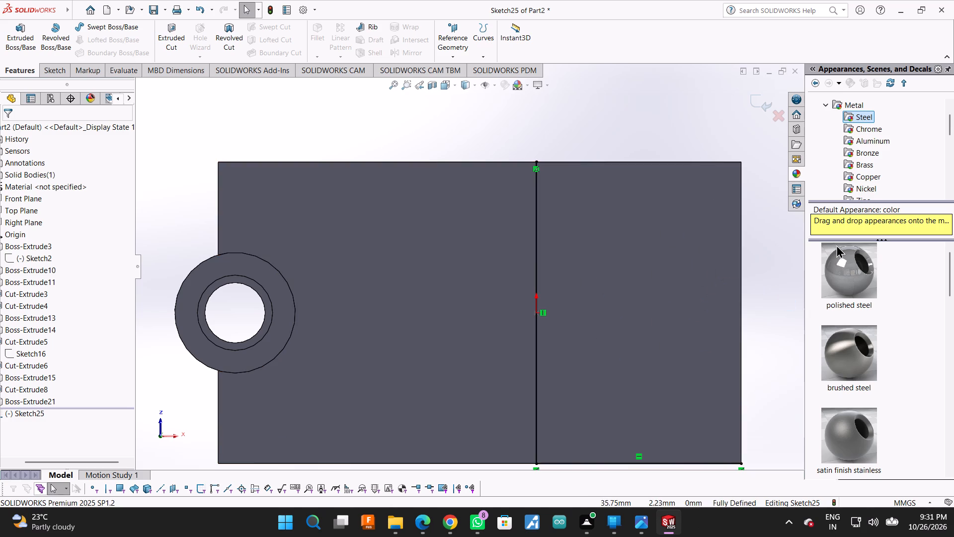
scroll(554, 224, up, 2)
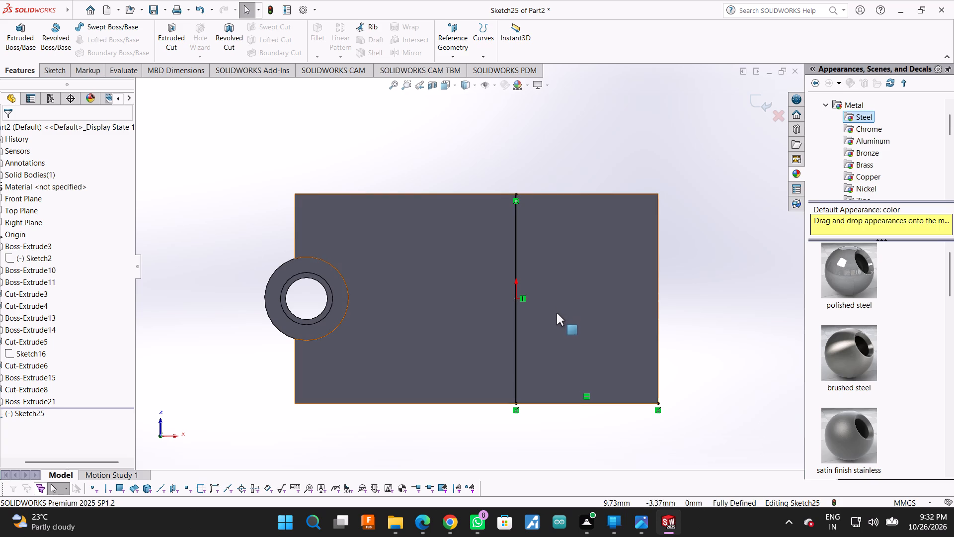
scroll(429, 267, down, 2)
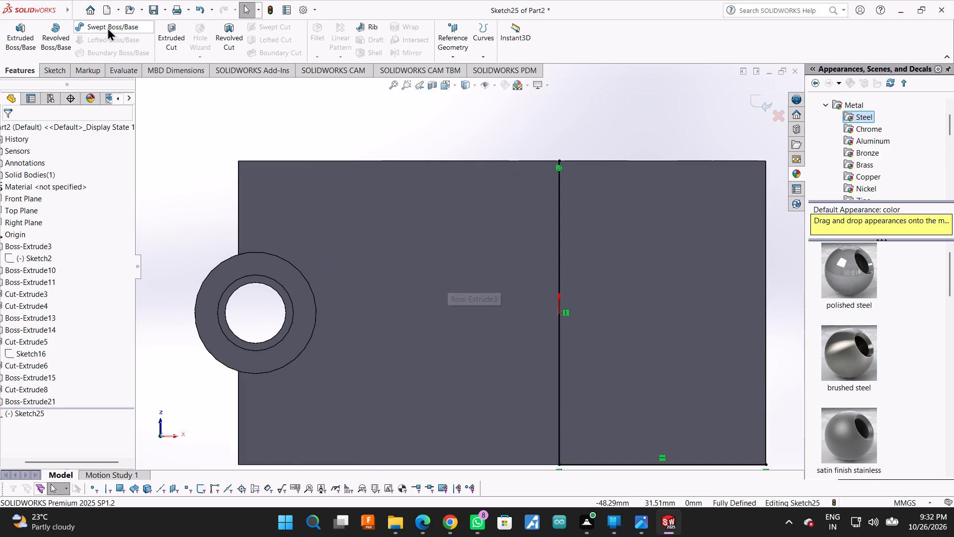
Draw a sloping line about 55 mm long from the vertical sketch line's upper end to where the plate's end edge meets the boss.
click(66, 75)
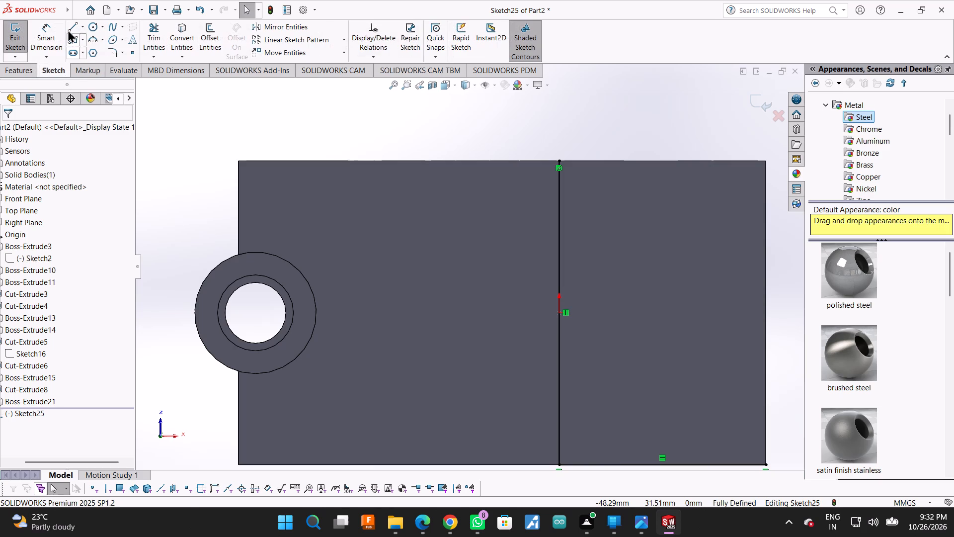
click(67, 24)
scroll(244, 253, down, 2)
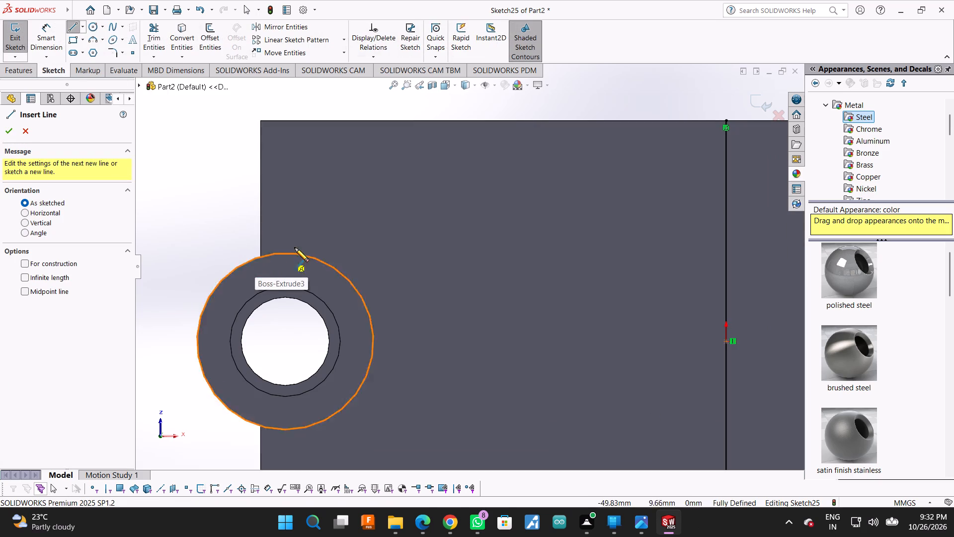
scroll(264, 293, up, 1)
scroll(311, 265, down, 2)
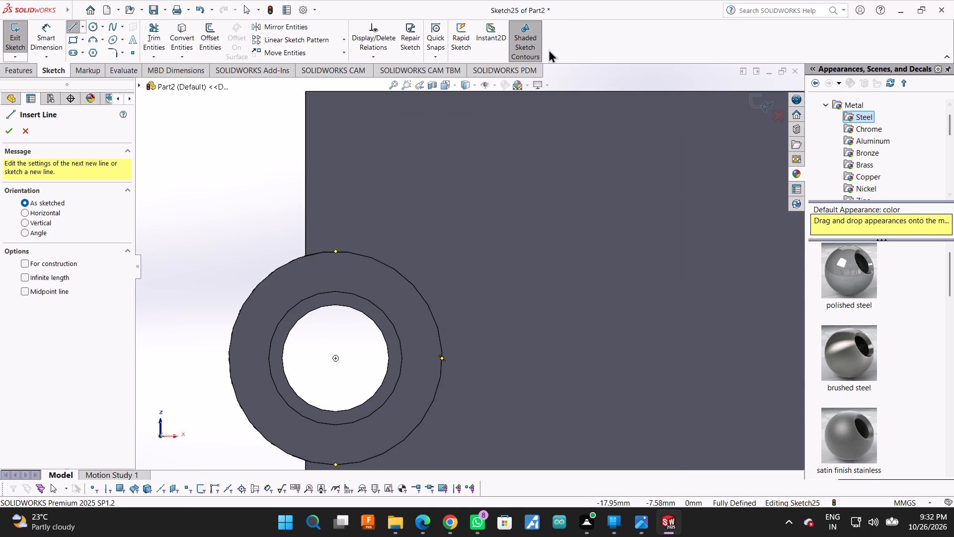
scroll(604, 155, up, 2)
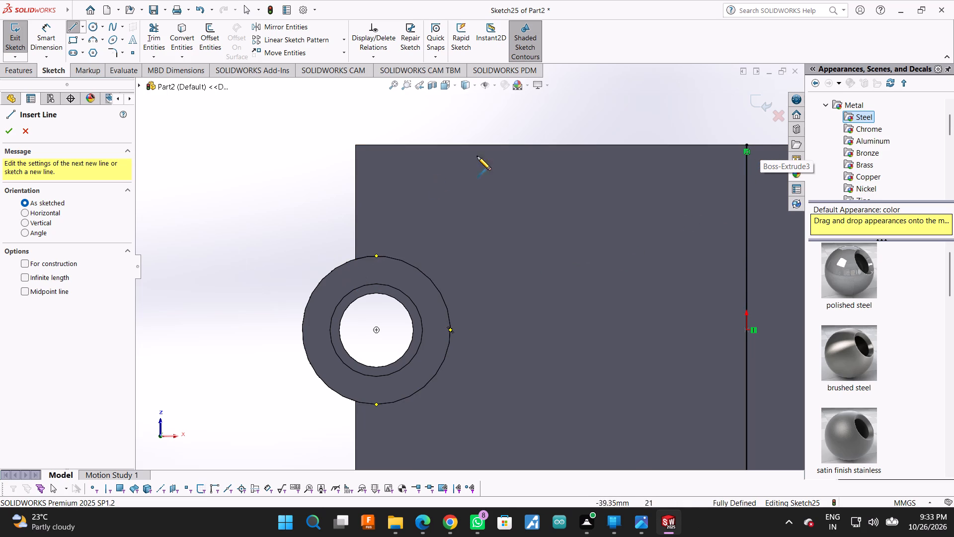
scroll(311, 309, up, 1)
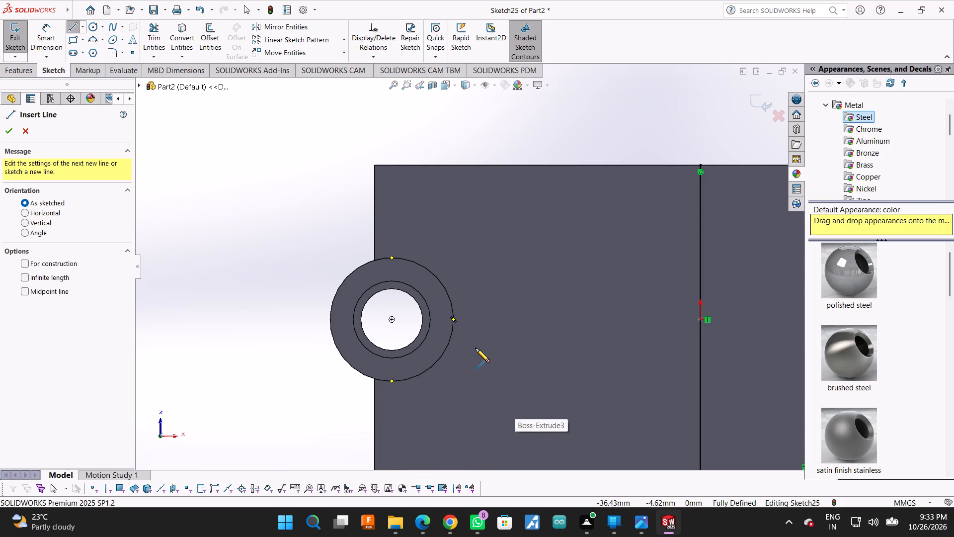
scroll(480, 333, up, 1)
scroll(286, 66, up, 1)
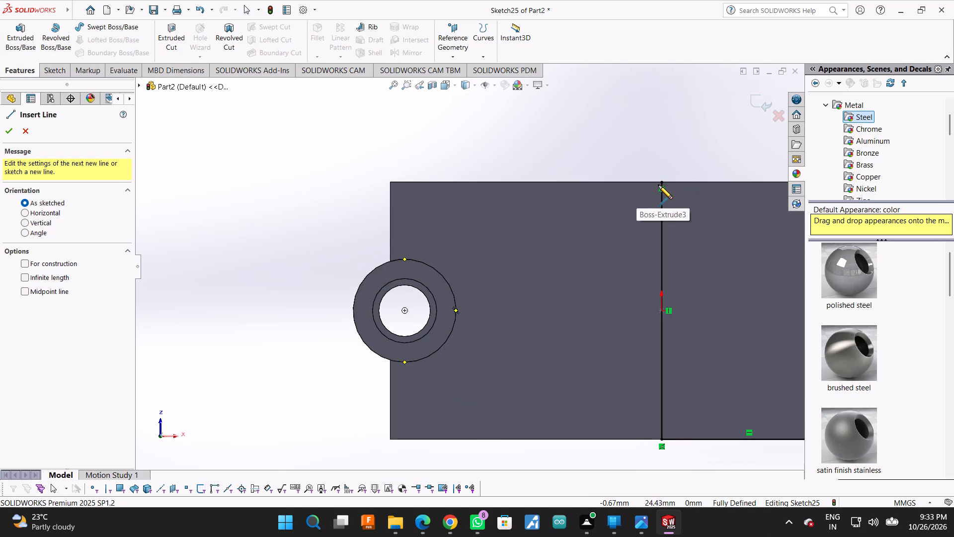
click(660, 184)
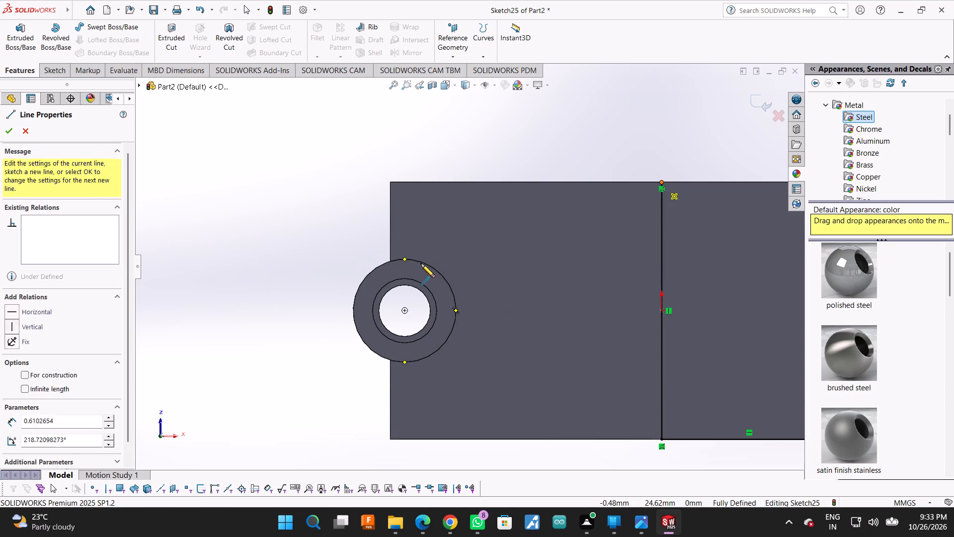
scroll(495, 310, up, 2)
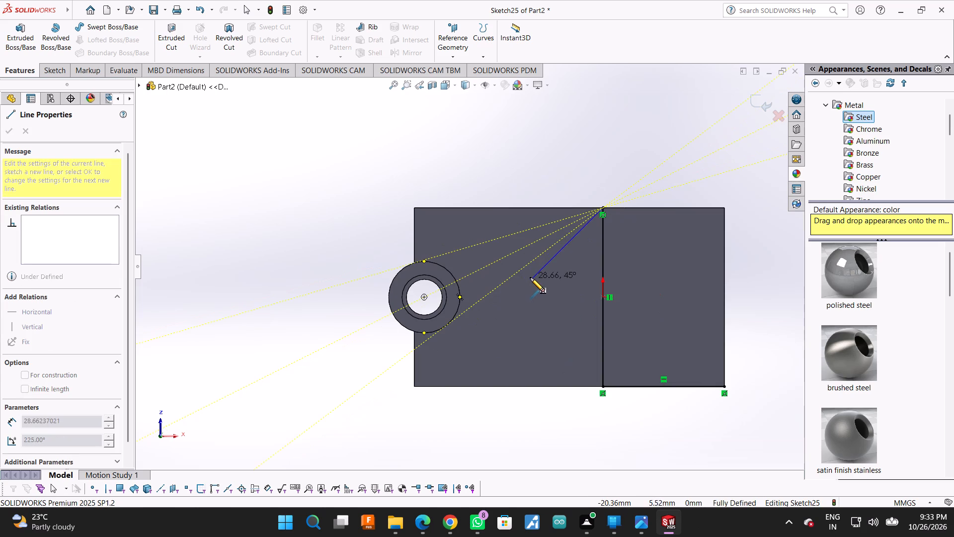
scroll(476, 268, down, 10)
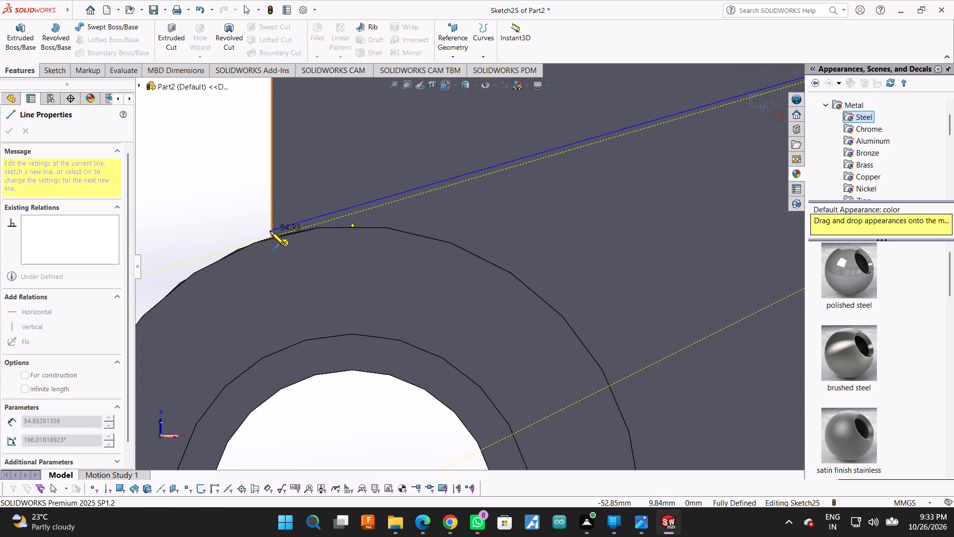
scroll(270, 238, down, 3)
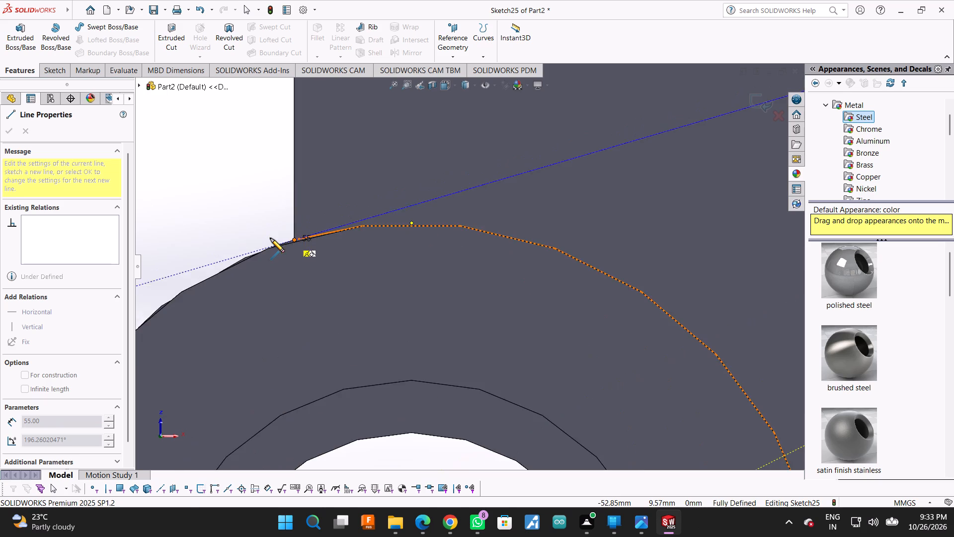
scroll(270, 238, down, 3)
click(375, 249)
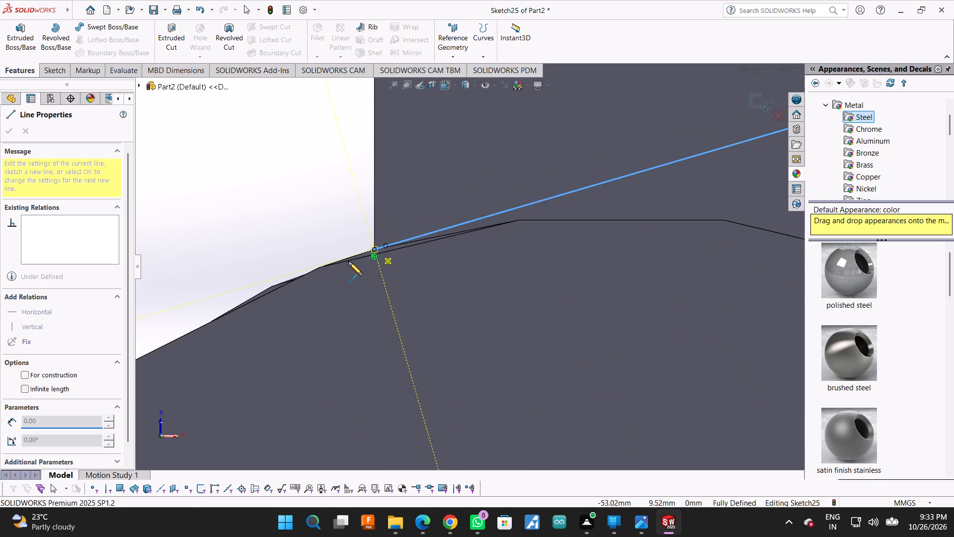
Close the upper corner profile with a vertical line from the boss to the plate's corner and a 52.8 mm horizontal line along the upper edge.
scroll(348, 262, up, 5)
scroll(426, 212, up, 4)
scroll(451, 140, up, 3)
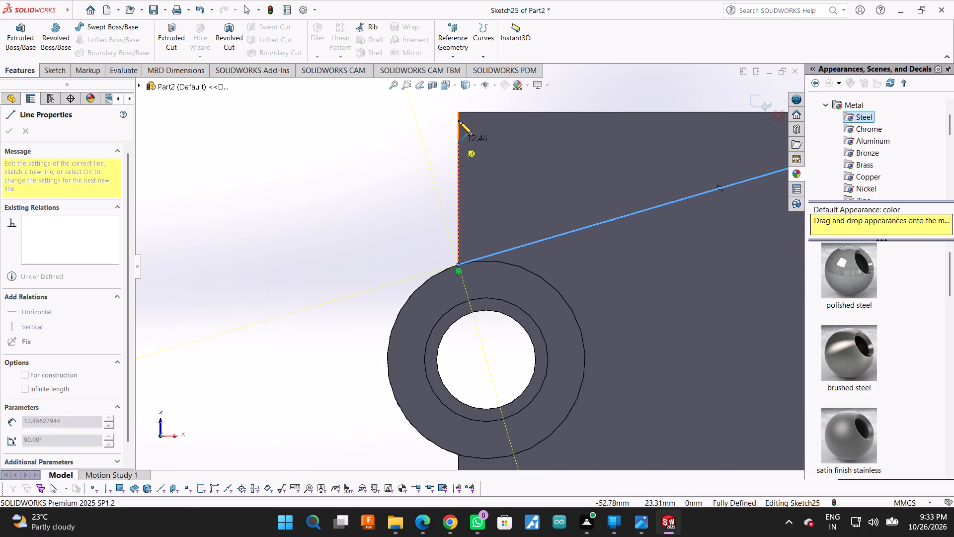
click(459, 112)
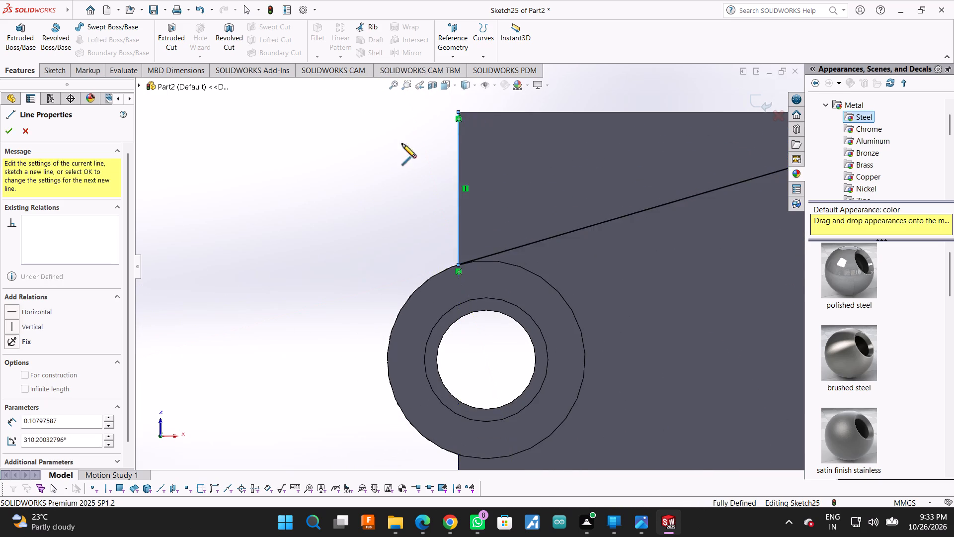
scroll(371, 164, up, 5)
scroll(524, 162, down, 4)
scroll(728, 249, down, 1)
scroll(785, 269, down, 1)
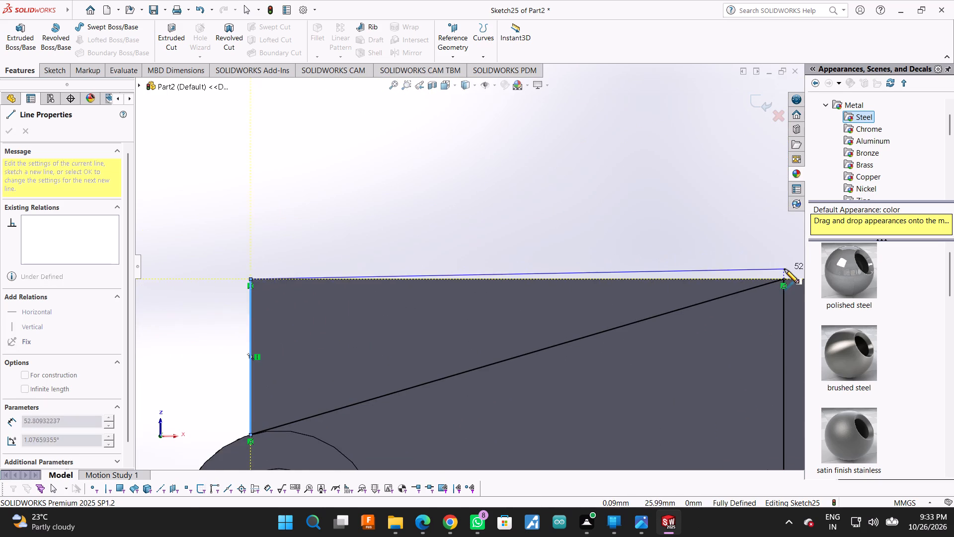
scroll(785, 269, down, 2)
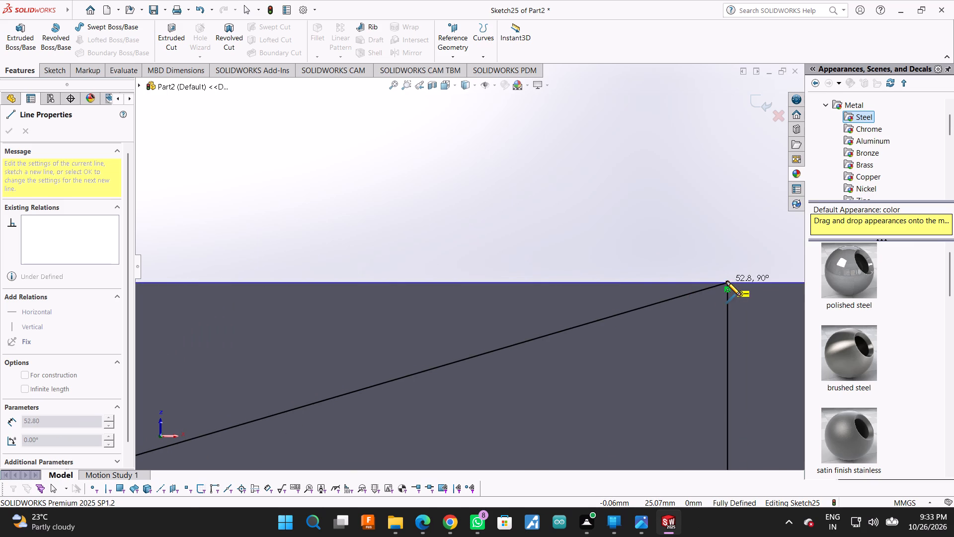
click(727, 281)
Draw the closed lower corner profile: a sloping line about 55 mm to the boss, a vertical about 15 mm, and a 52.8 mm lower-edge line.
scroll(631, 326, up, 10)
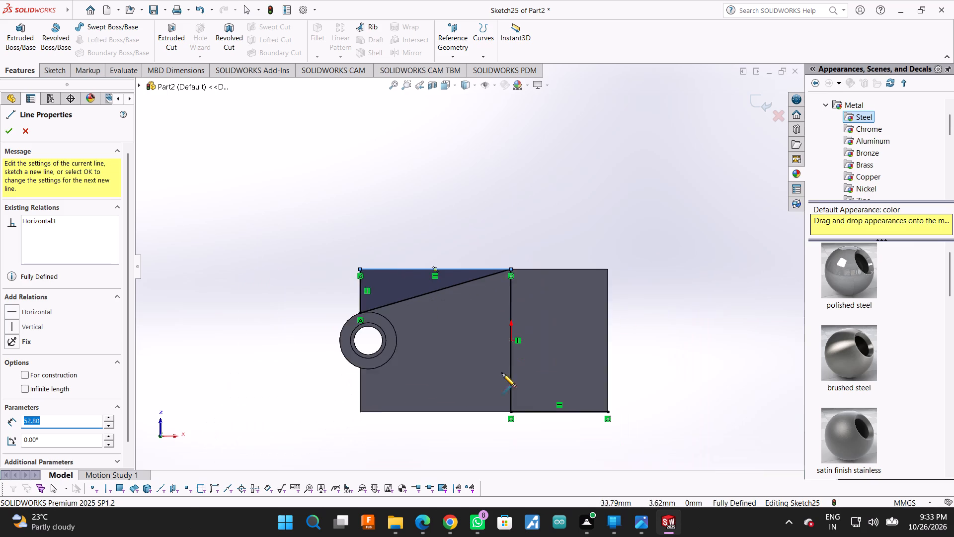
scroll(442, 388, down, 2)
click(546, 410)
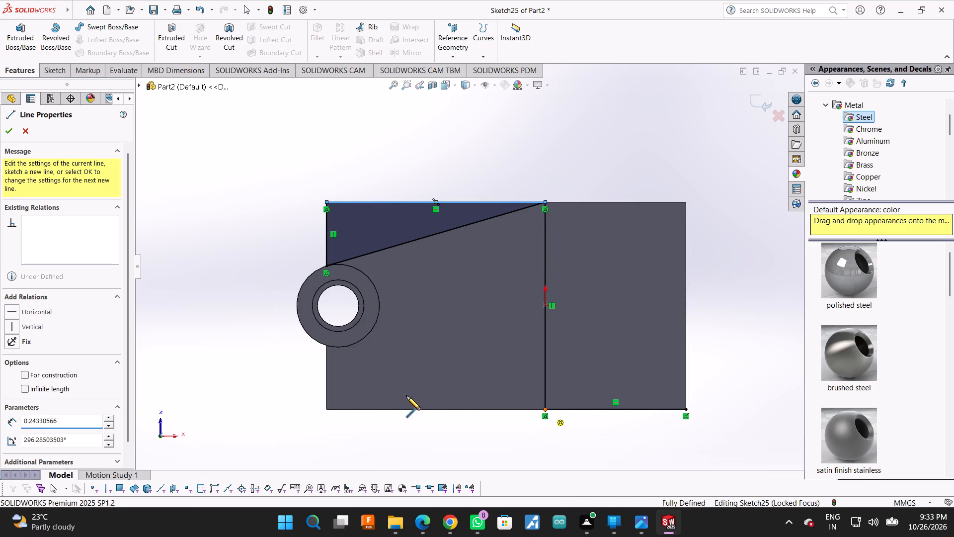
scroll(397, 388, down, 6)
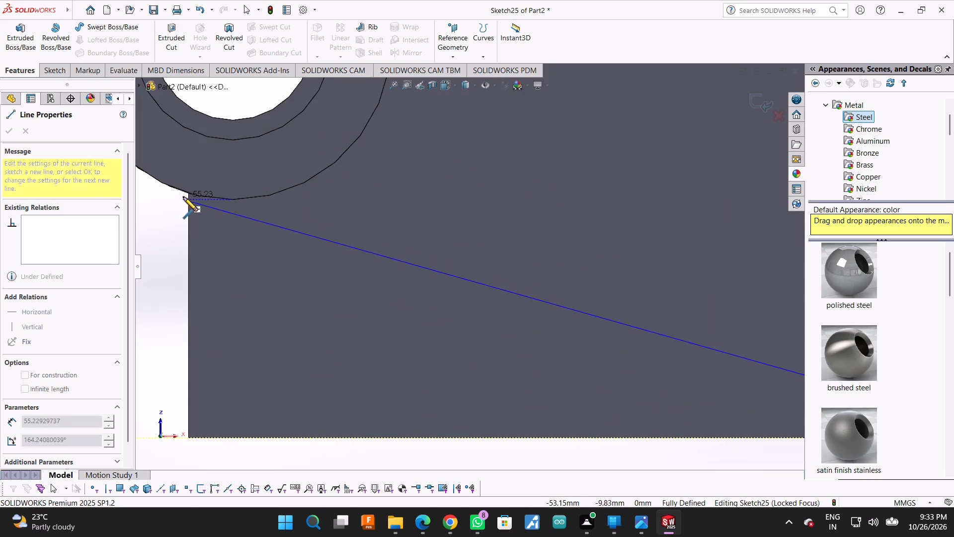
click(188, 194)
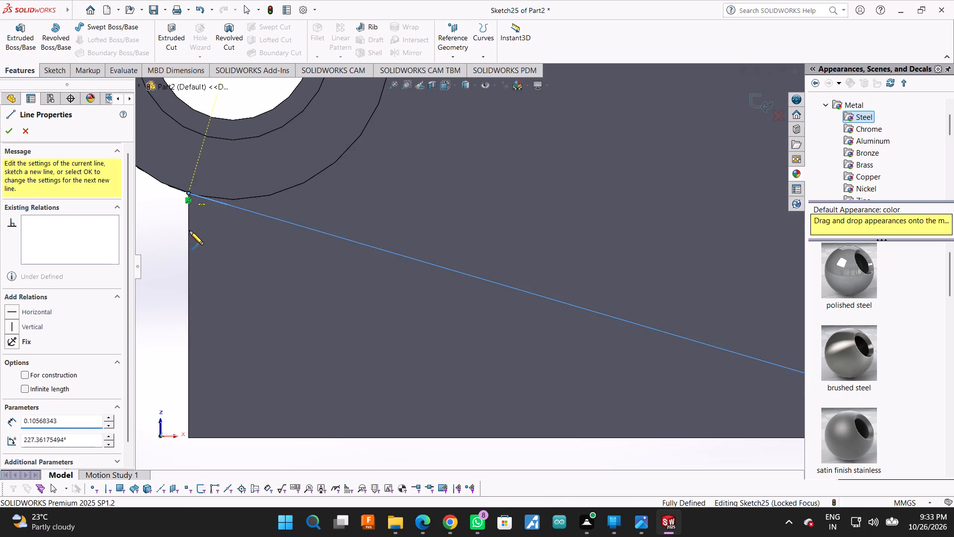
click(188, 437)
scroll(188, 410, up, 8)
scroll(377, 390, down, 3)
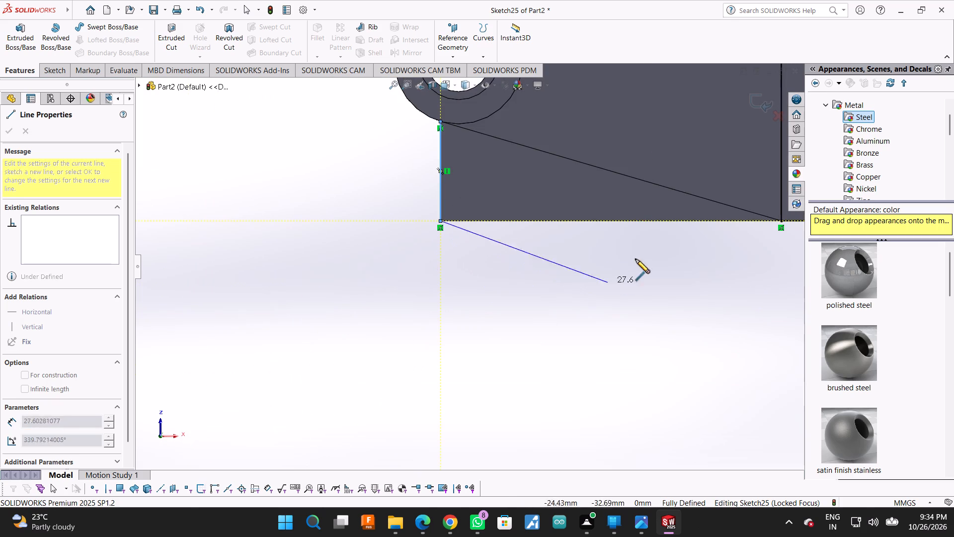
scroll(677, 246, up, 2)
double_click(687, 236)
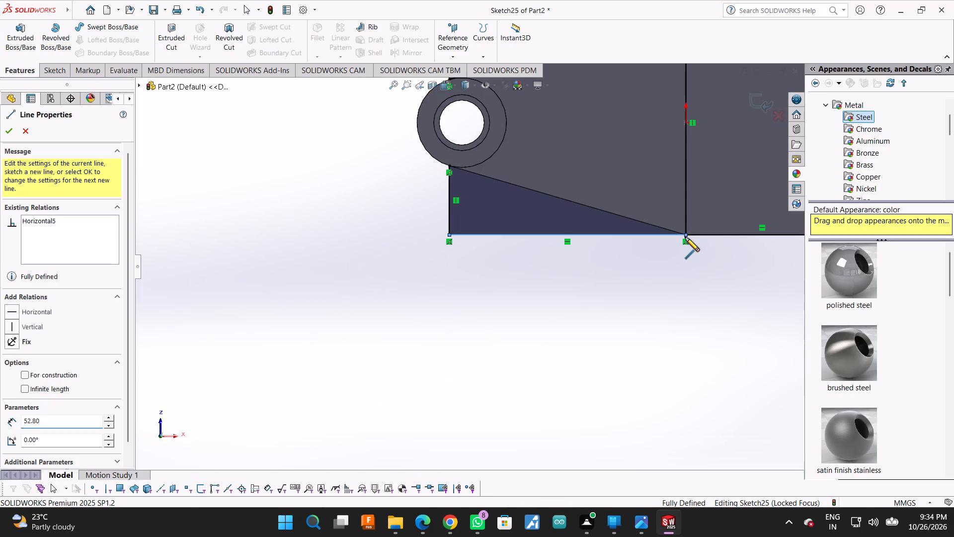
scroll(417, 262, up, 2)
scroll(540, 189, up, 2)
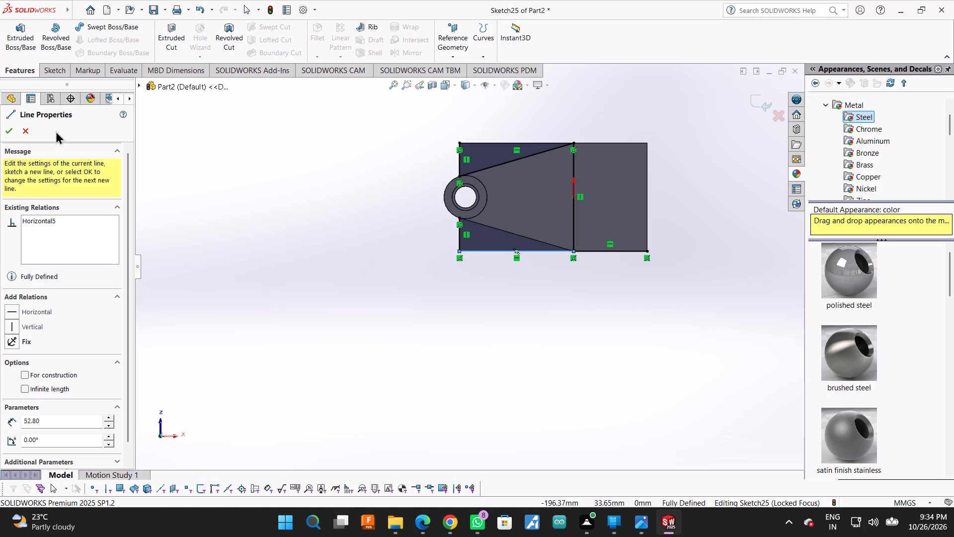
click(8, 133)
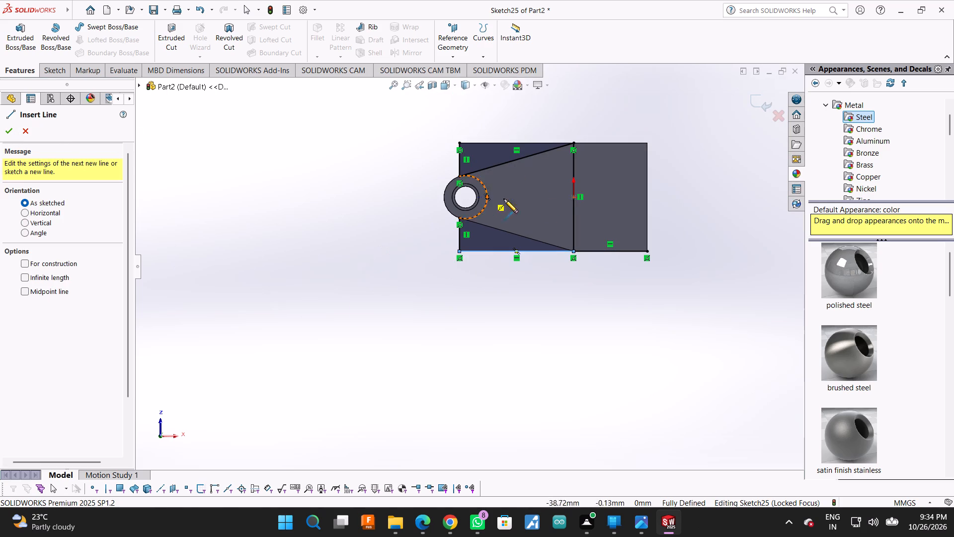
key(Escape)
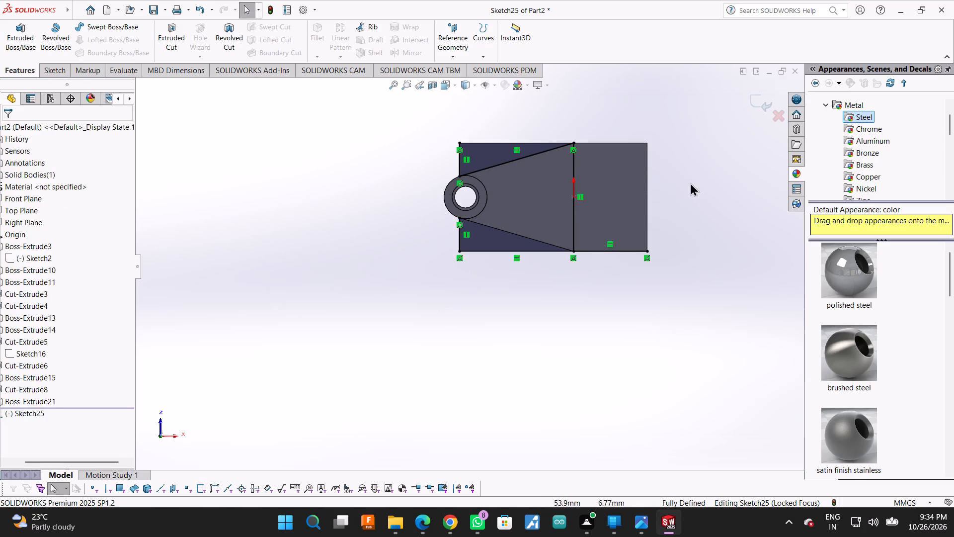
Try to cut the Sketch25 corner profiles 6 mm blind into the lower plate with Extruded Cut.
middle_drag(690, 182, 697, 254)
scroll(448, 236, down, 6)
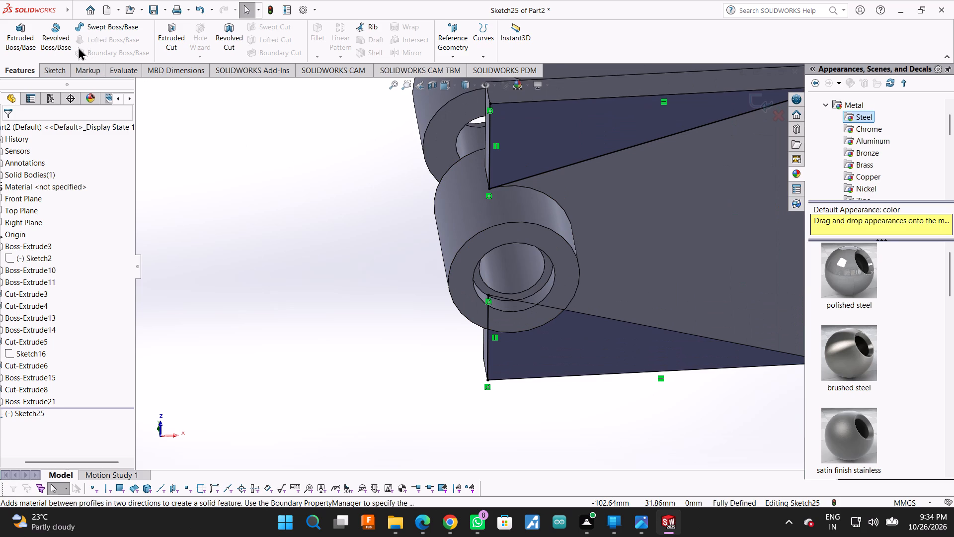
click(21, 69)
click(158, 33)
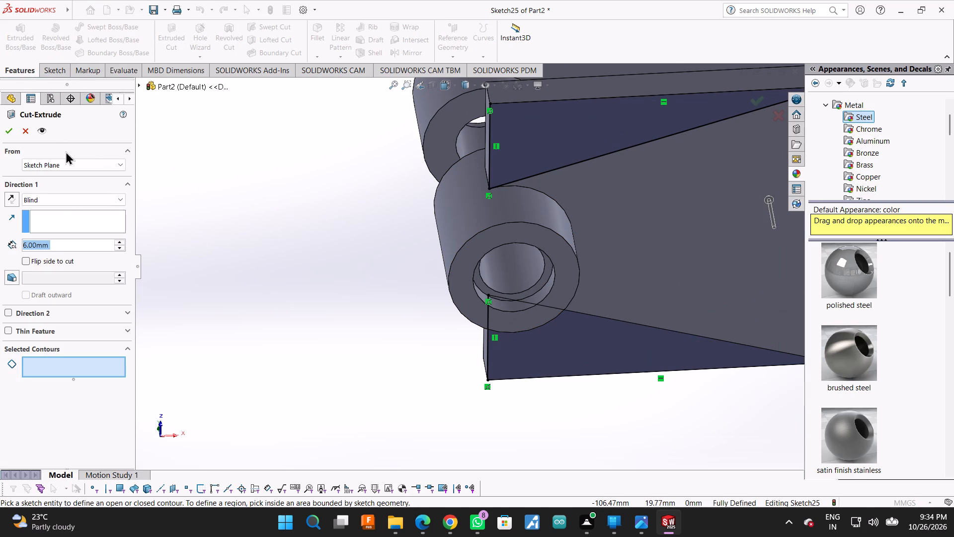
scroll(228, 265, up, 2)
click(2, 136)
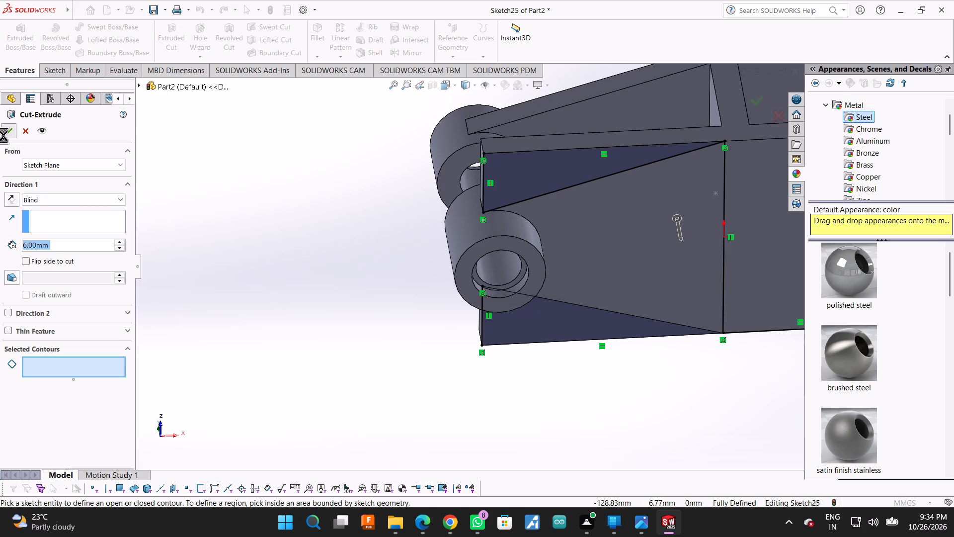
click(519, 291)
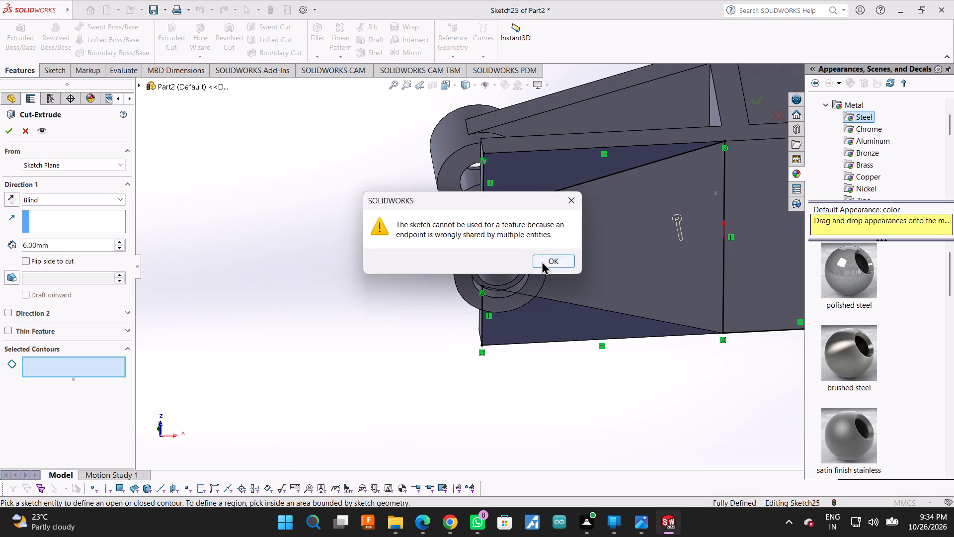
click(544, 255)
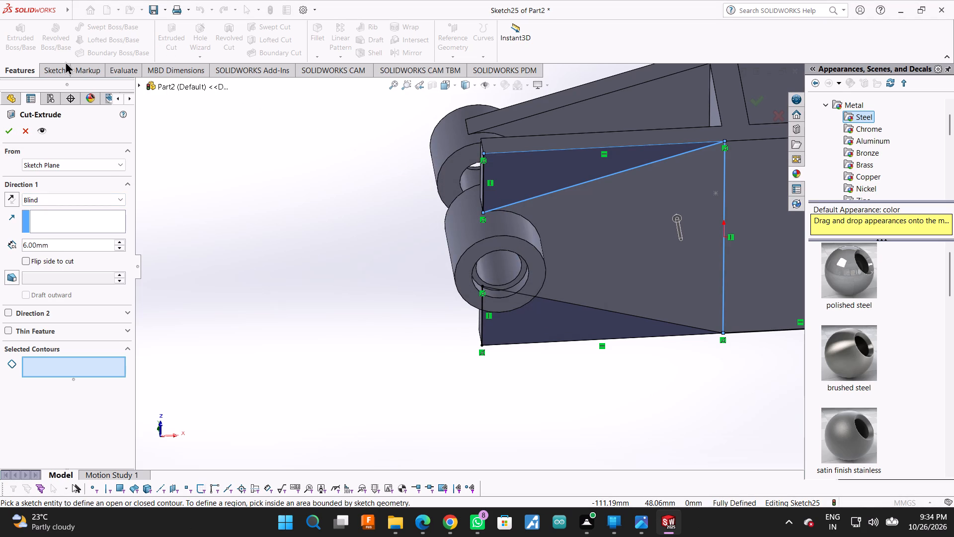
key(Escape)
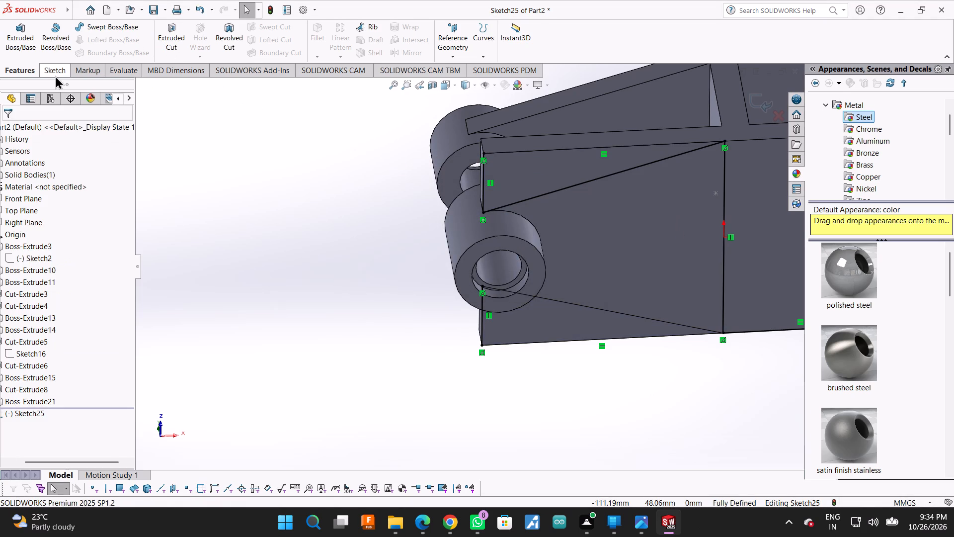
Trim away the 50 mm vertical sketch line and the 34 mm line along the plate's lower edge.
click(55, 76)
click(147, 28)
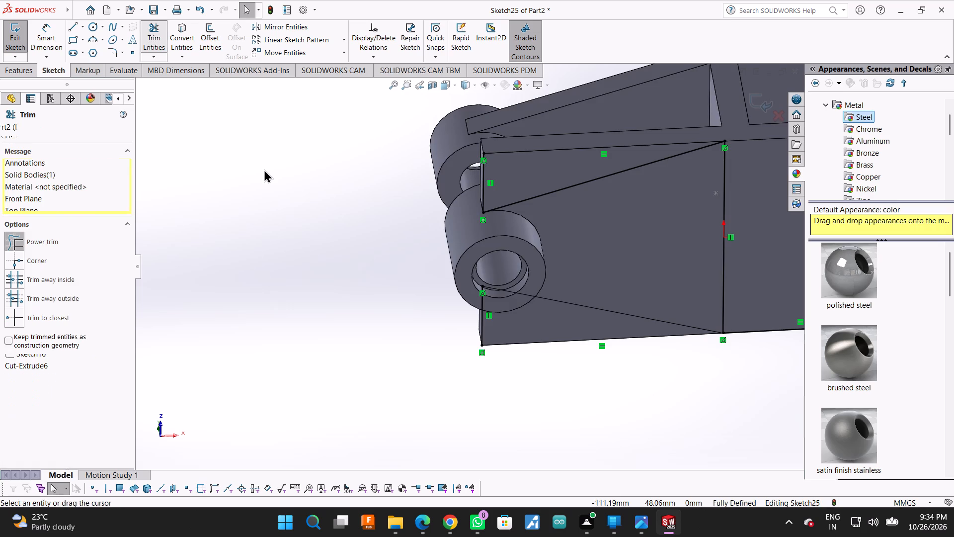
scroll(264, 169, up, 3)
drag(597, 261, 698, 340)
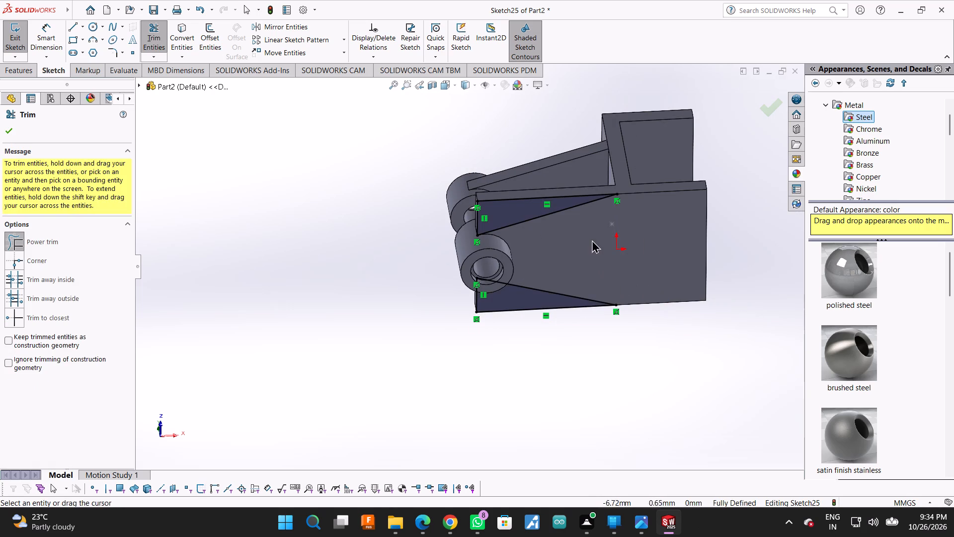
scroll(591, 239, down, 1)
click(7, 125)
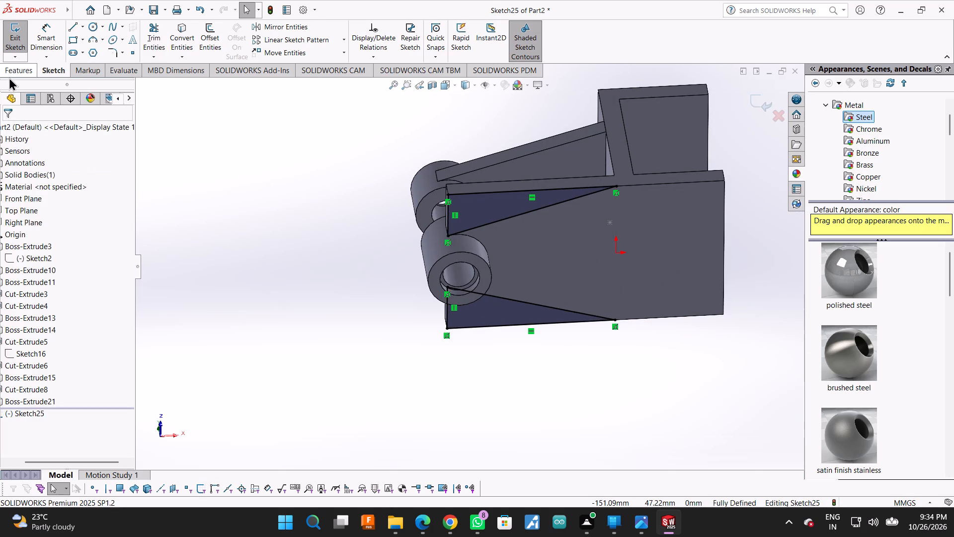
Cut both closed corner profiles of Sketch25 6 mm blind into the lower plate with Extruded Cut.
click(9, 77)
click(177, 23)
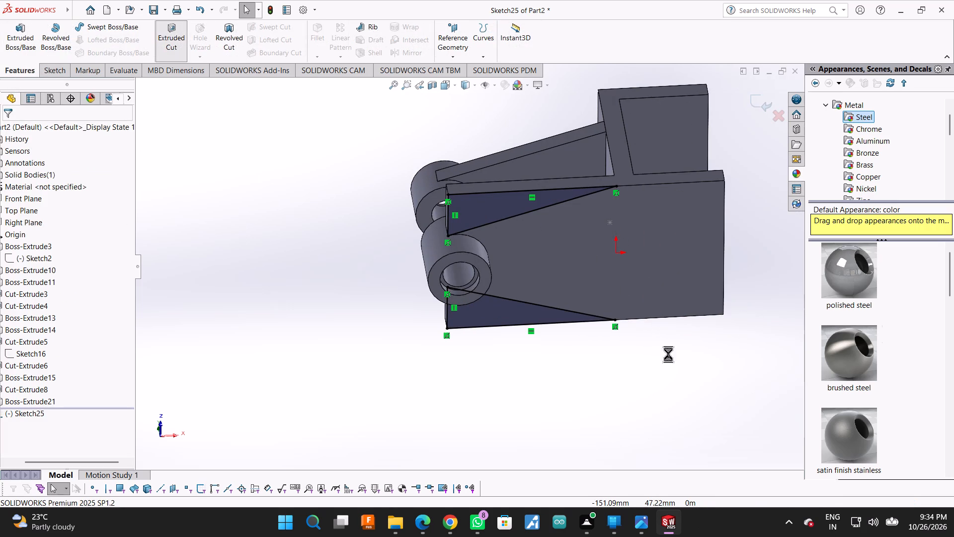
scroll(395, 140, down, 1)
middle_drag(395, 140, 412, 168)
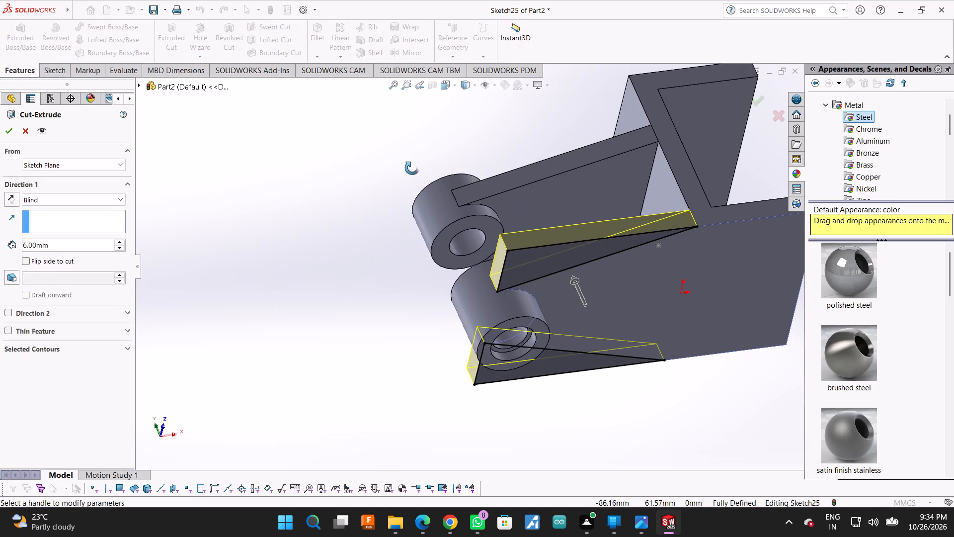
middle_drag(412, 168, 411, 169)
click(8, 134)
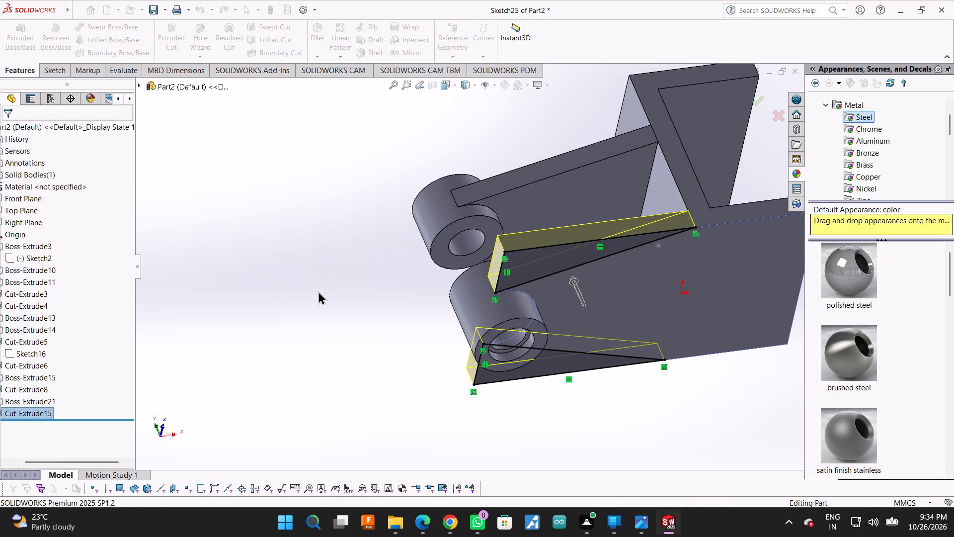
Examine the part from all sides, checking the sloped corners of both boss plates.
scroll(377, 344, up, 2)
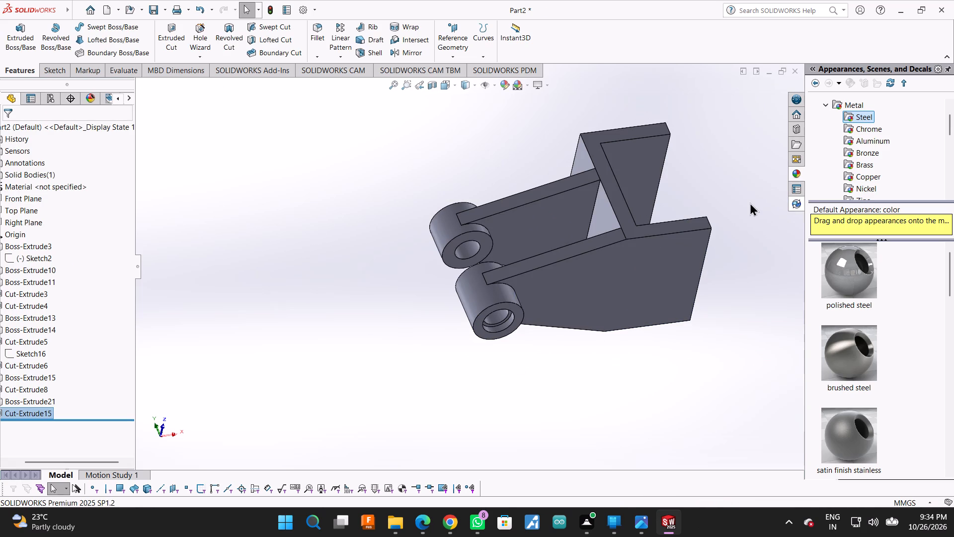
middle_click(750, 202)
middle_drag(742, 232, 735, 431)
scroll(502, 341, down, 2)
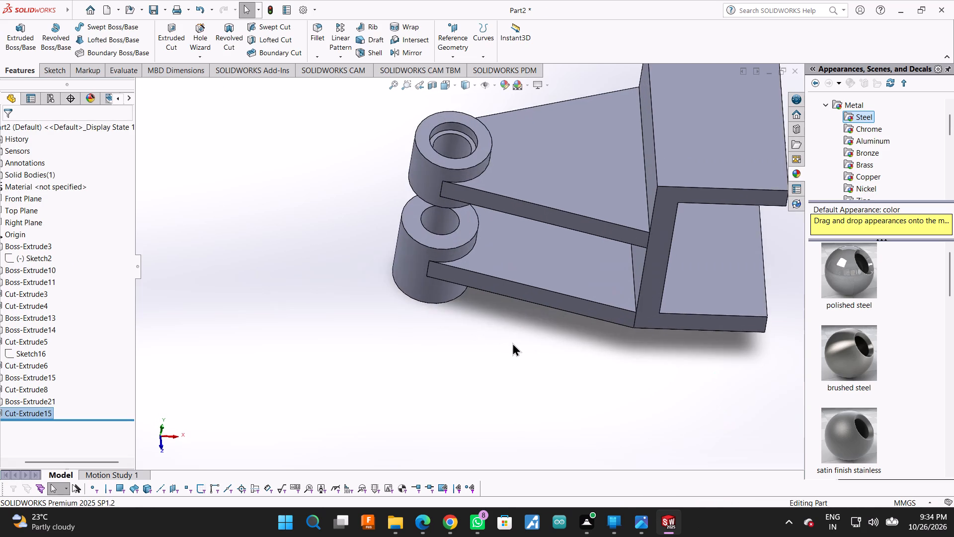
scroll(512, 343, down, 2)
scroll(521, 303, up, 6)
middle_drag(512, 100, 519, 105)
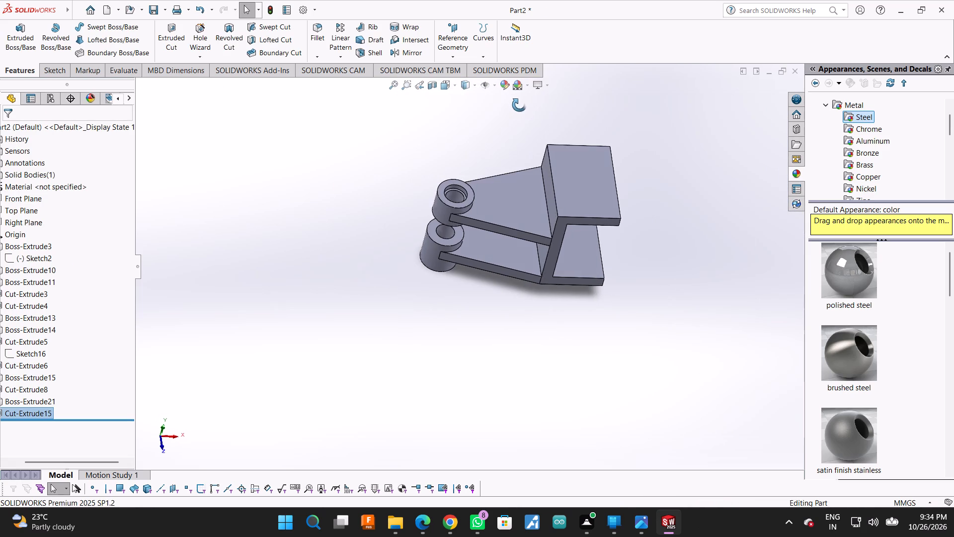
middle_drag(519, 105, 525, 203)
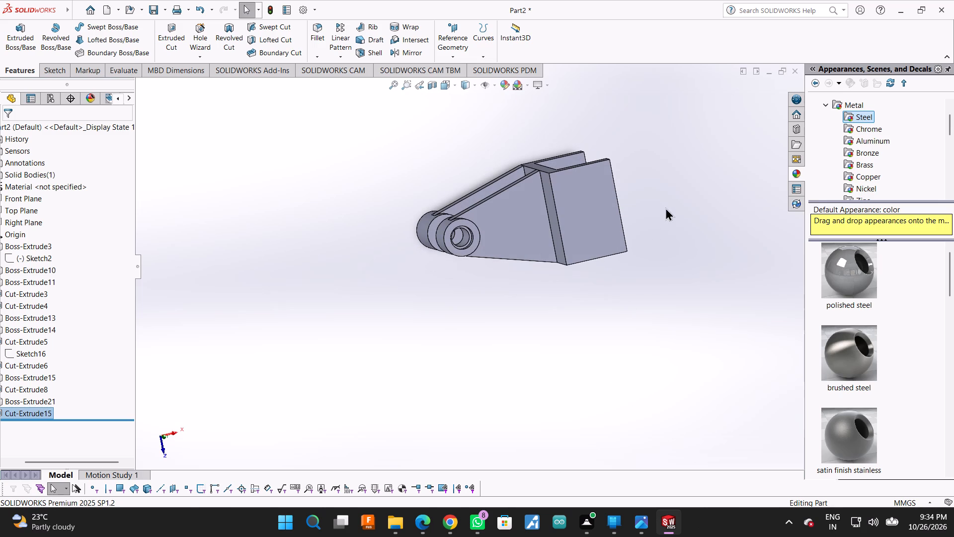
middle_drag(588, 122, 632, 284)
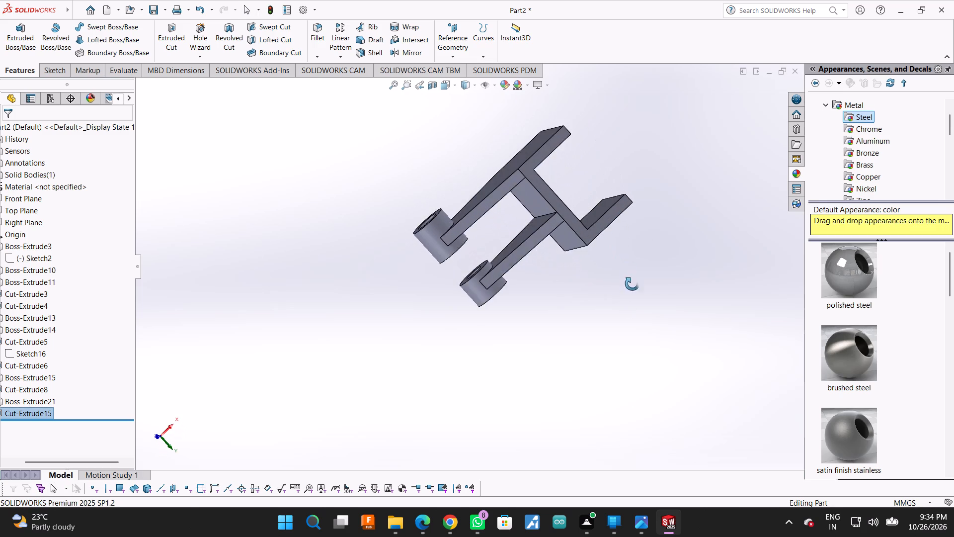
middle_drag(632, 284, 632, 285)
scroll(557, 226, down, 5)
scroll(530, 243, up, 3)
middle_drag(559, 159, 600, 217)
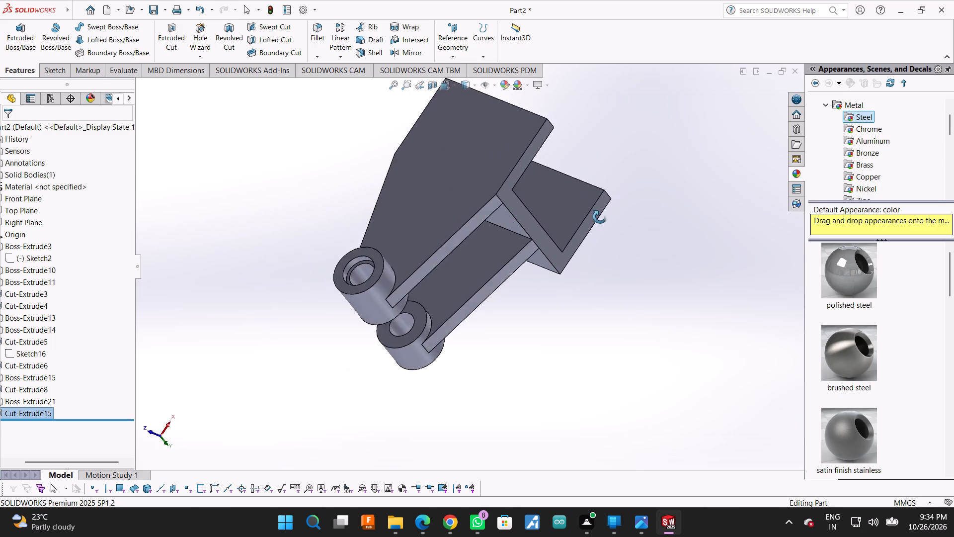
middle_drag(600, 217, 606, 243)
scroll(729, 192, down, 1)
scroll(622, 139, down, 1)
middle_drag(622, 139, 727, 222)
scroll(728, 219, up, 1)
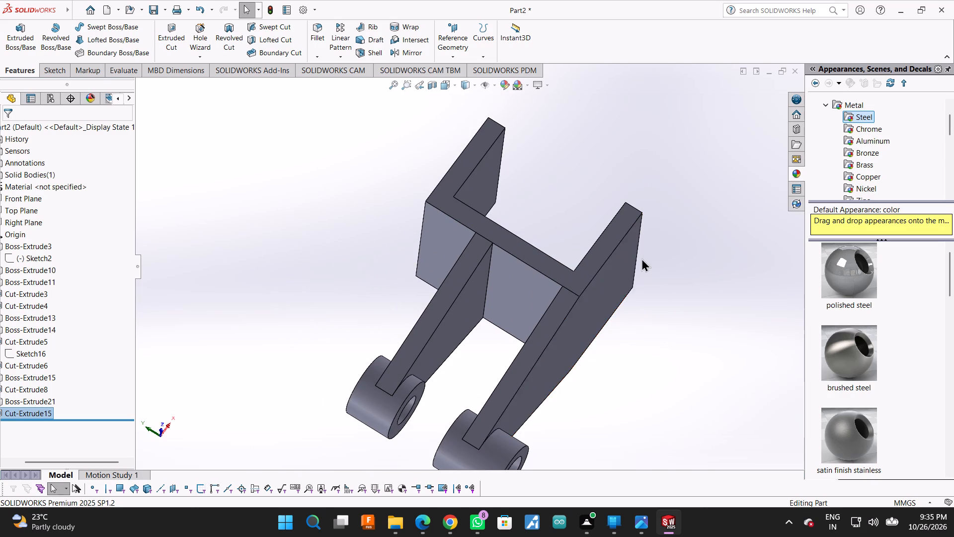
scroll(631, 238, up, 2)
middle_click(645, 198)
middle_click(483, 166)
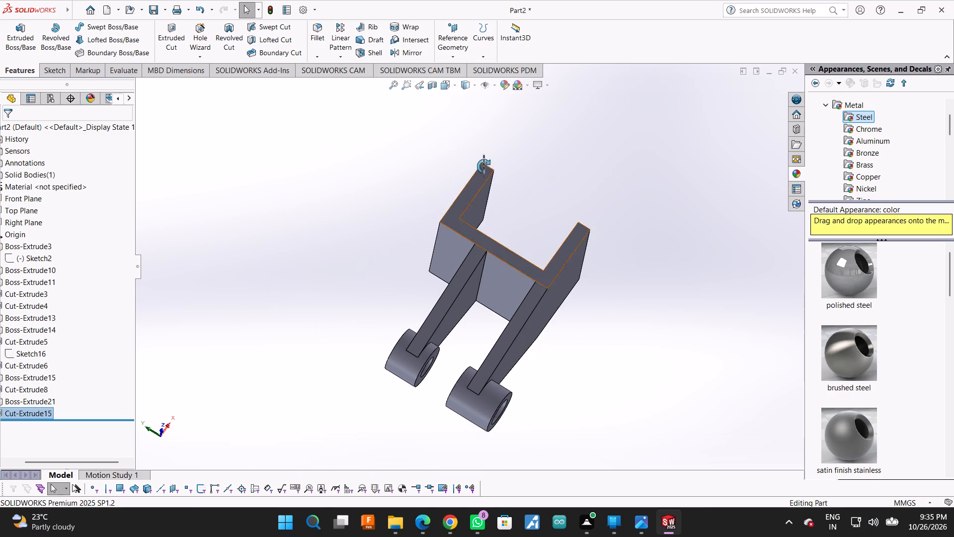
middle_drag(483, 166, 598, 267)
scroll(696, 290, up, 2)
scroll(632, 190, up, 1)
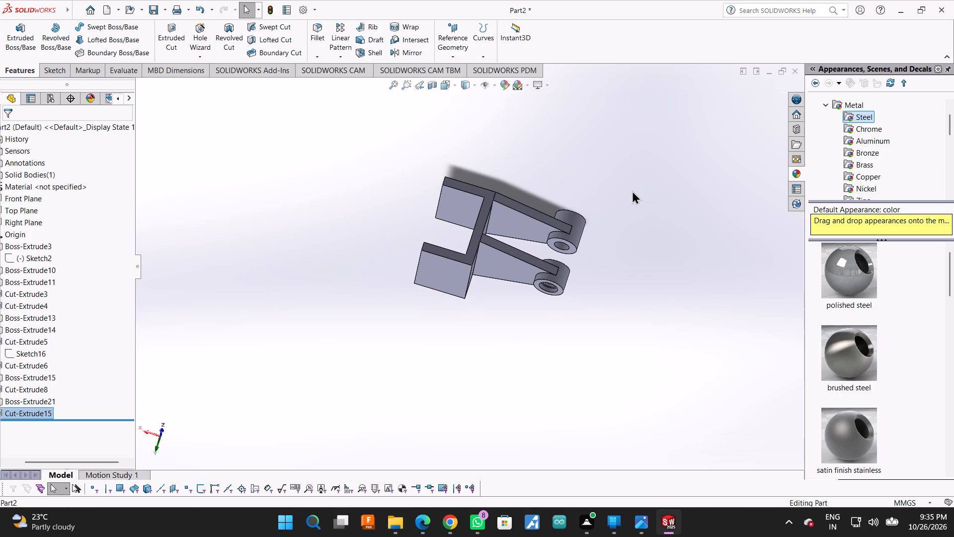
scroll(594, 317, up, 1)
key(Escape)
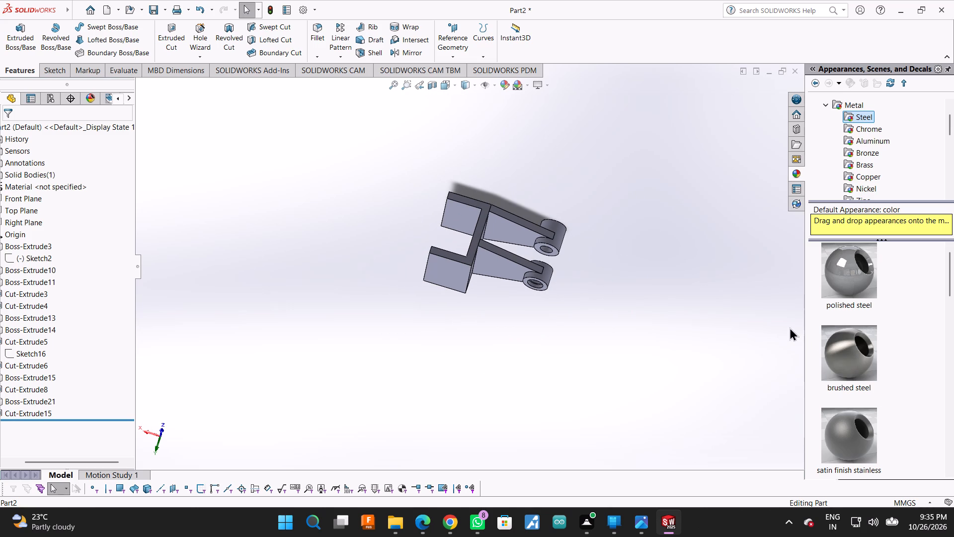
Collapse the appearances pane and examine the finished bracket from several angles, checking its tapered boss plates and feature tree.
drag(806, 326, 953, 345)
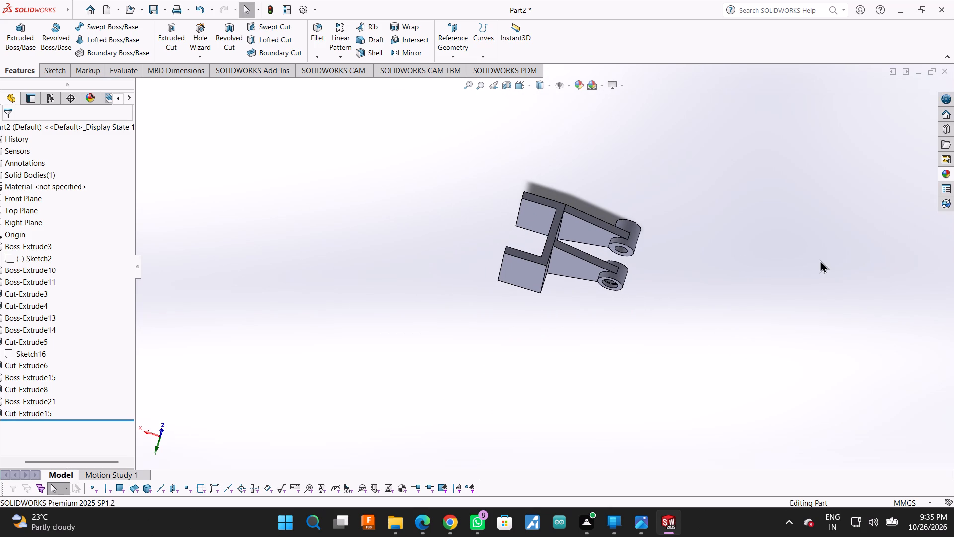
middle_drag(704, 208, 689, 358)
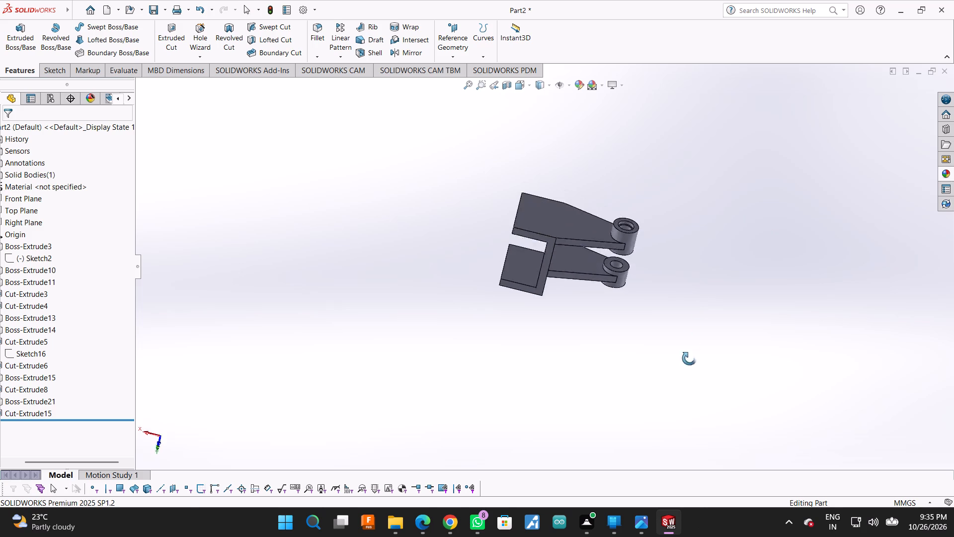
middle_drag(689, 358, 739, 536)
middle_click(741, 536)
middle_drag(636, 211, 723, 207)
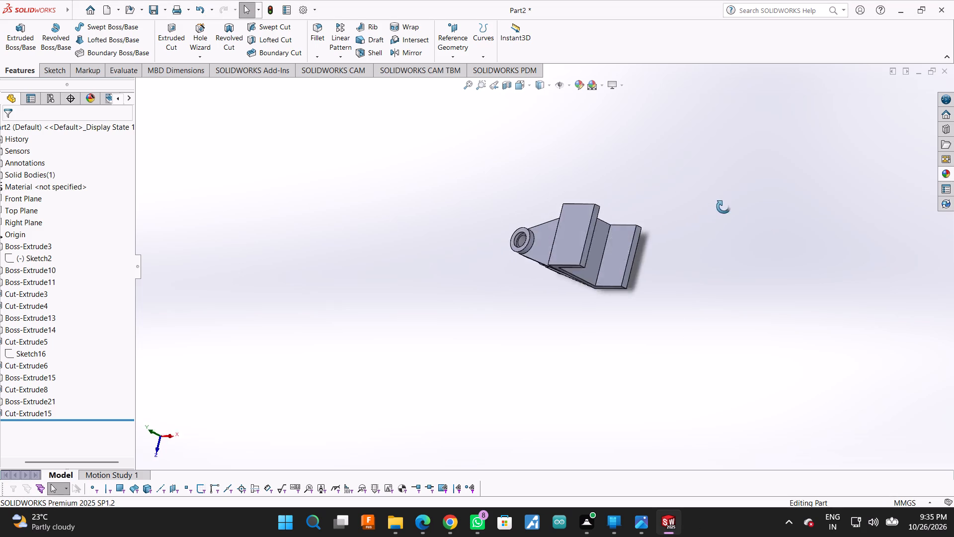
middle_drag(723, 207, 759, 159)
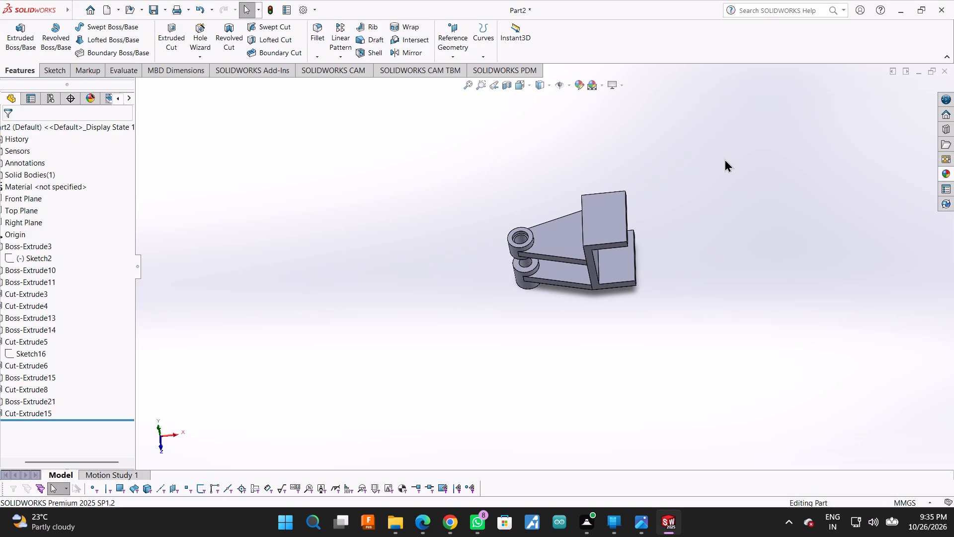
middle_drag(658, 273, 670, 192)
scroll(655, 178, down, 2)
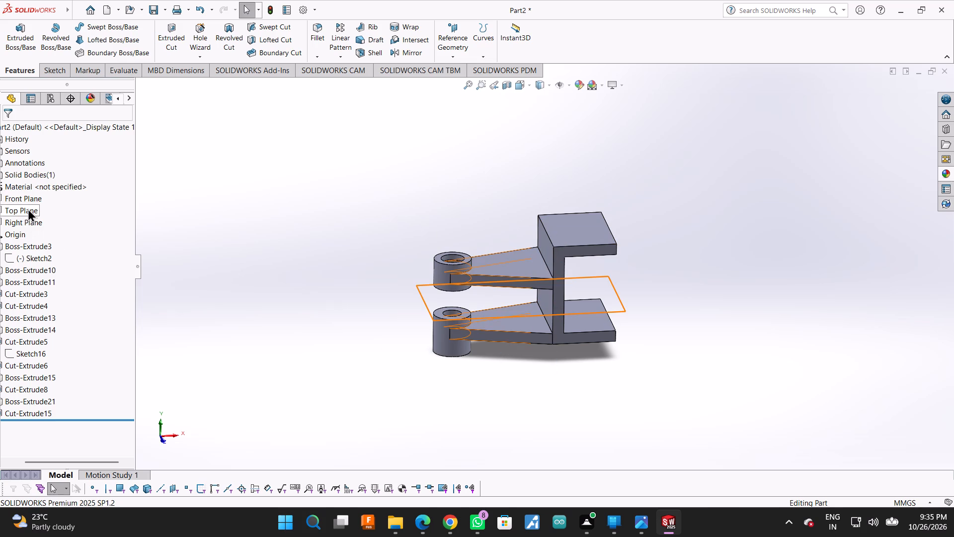
drag(67, 460, 55, 465)
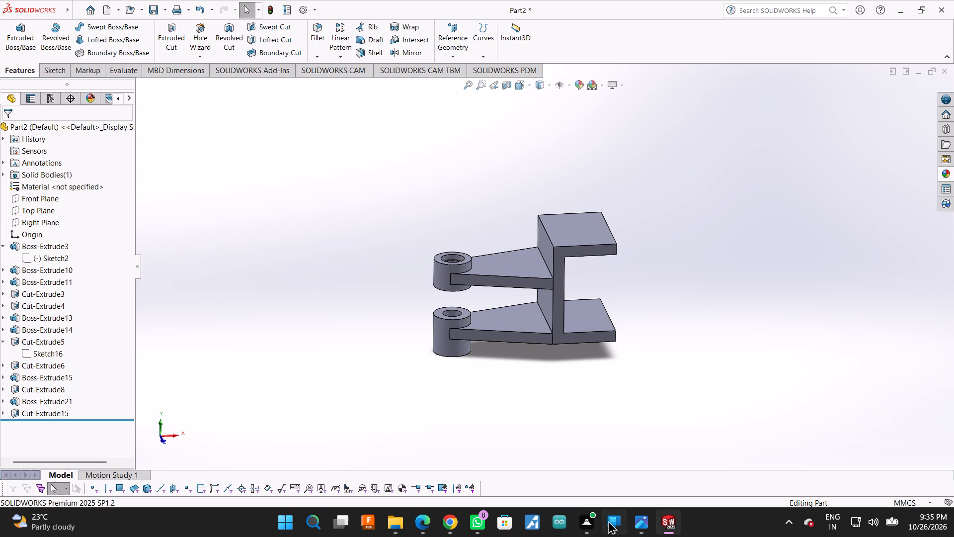
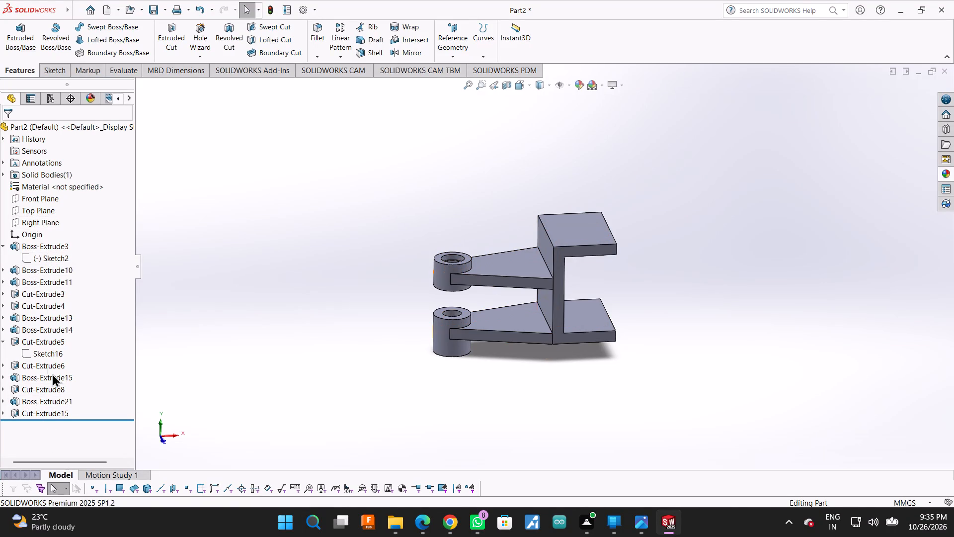
On the Front Plane, sketch a sloped line about 42 mm long from the vertical wall's top corner to the upper boss's near top corner.
drag(44, 460, 23, 463)
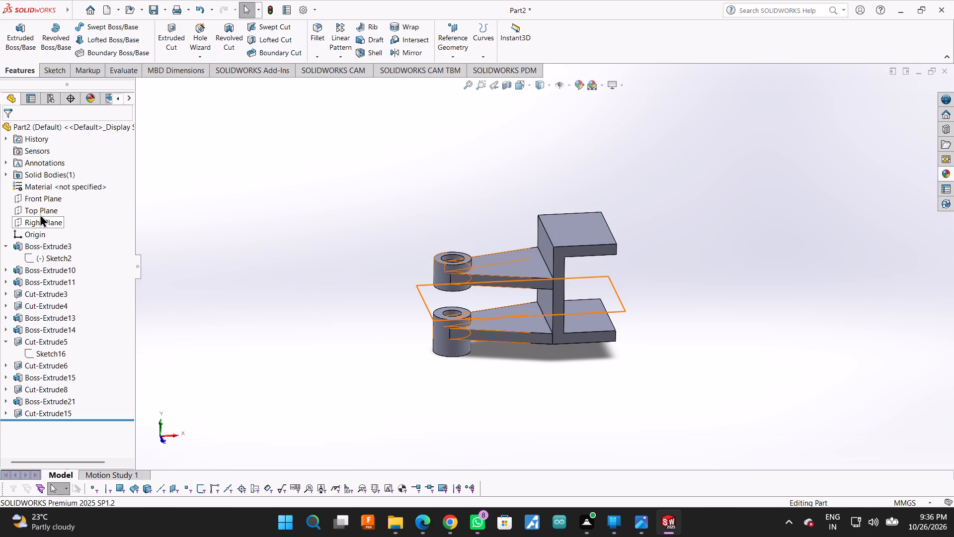
click(47, 200)
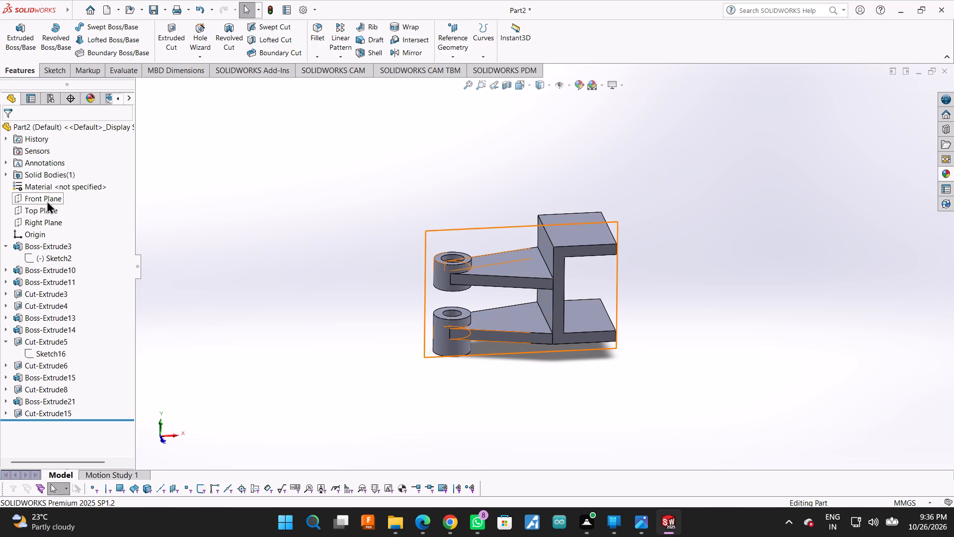
middle_drag(522, 179, 545, 259)
scroll(522, 179, down, 1)
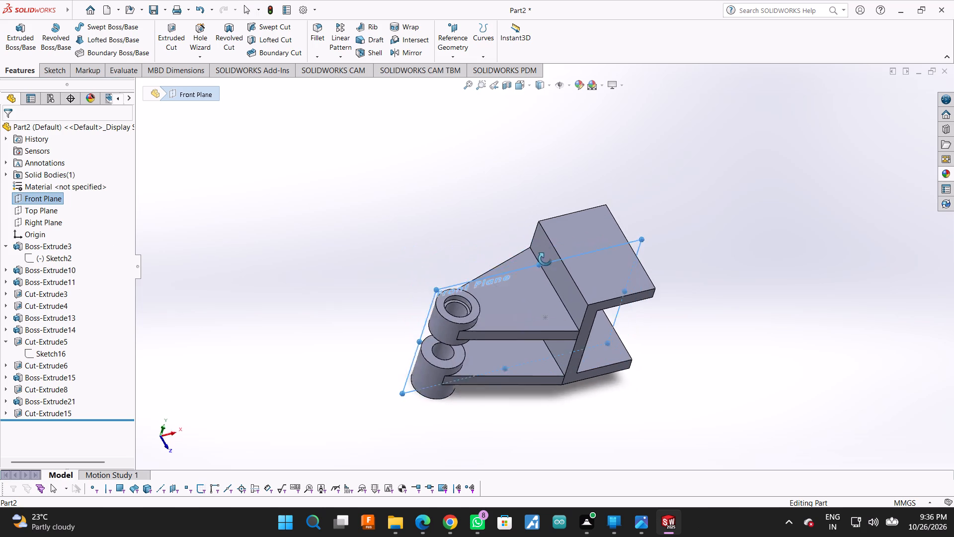
middle_drag(545, 259, 524, 229)
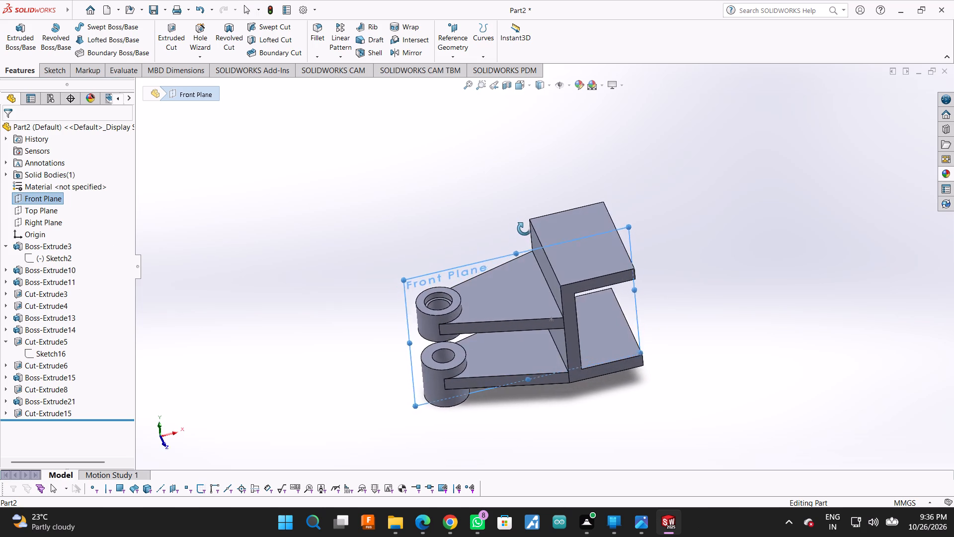
middle_drag(524, 229, 533, 226)
click(57, 198)
click(115, 181)
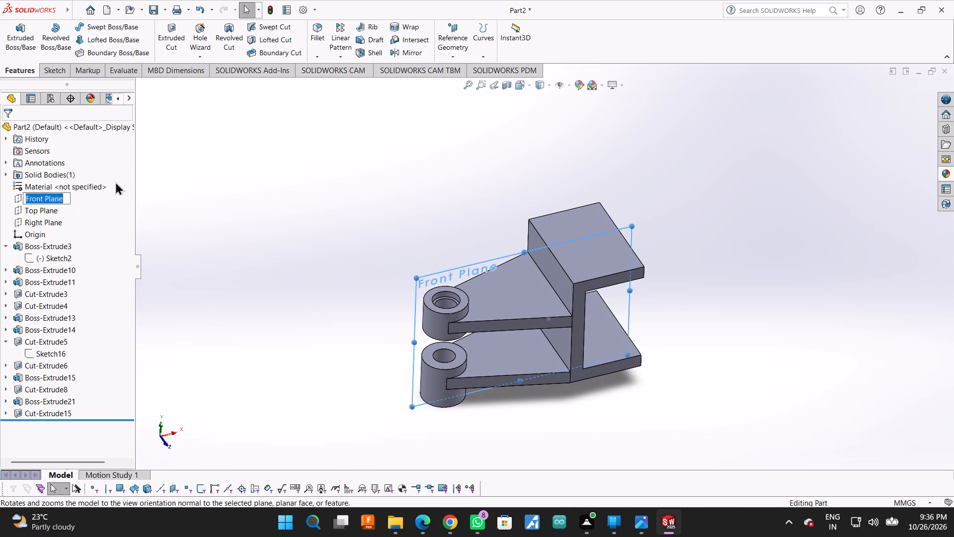
click(59, 198)
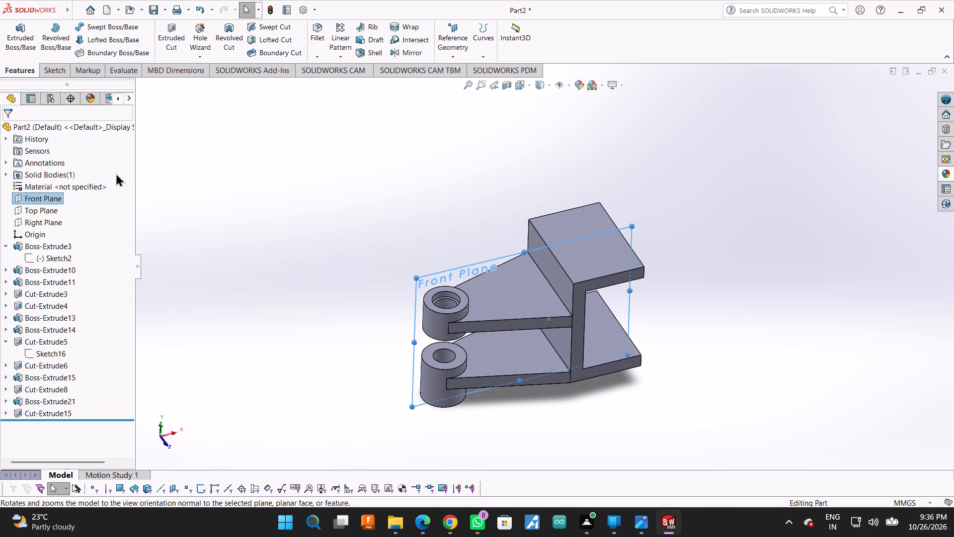
click(70, 202)
click(71, 199)
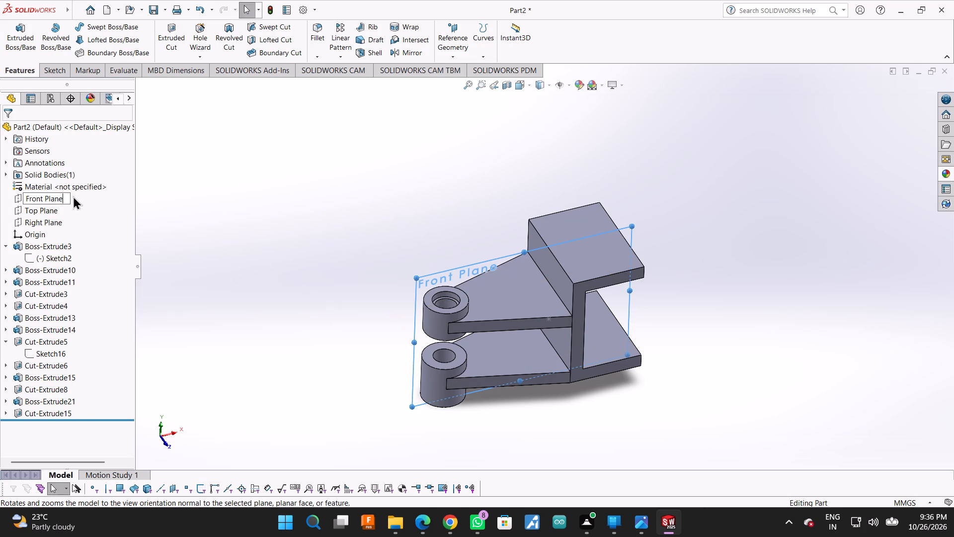
click(64, 198)
click(71, 202)
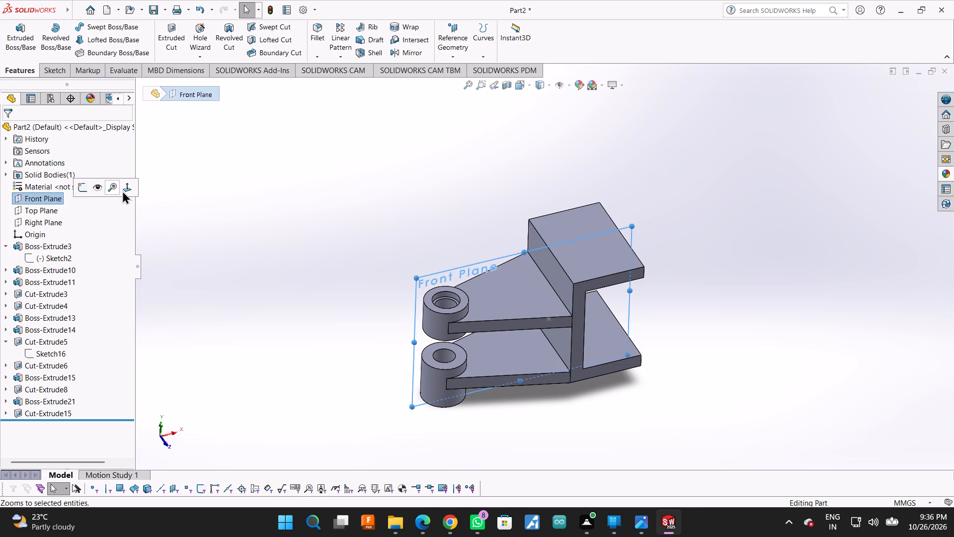
click(122, 190)
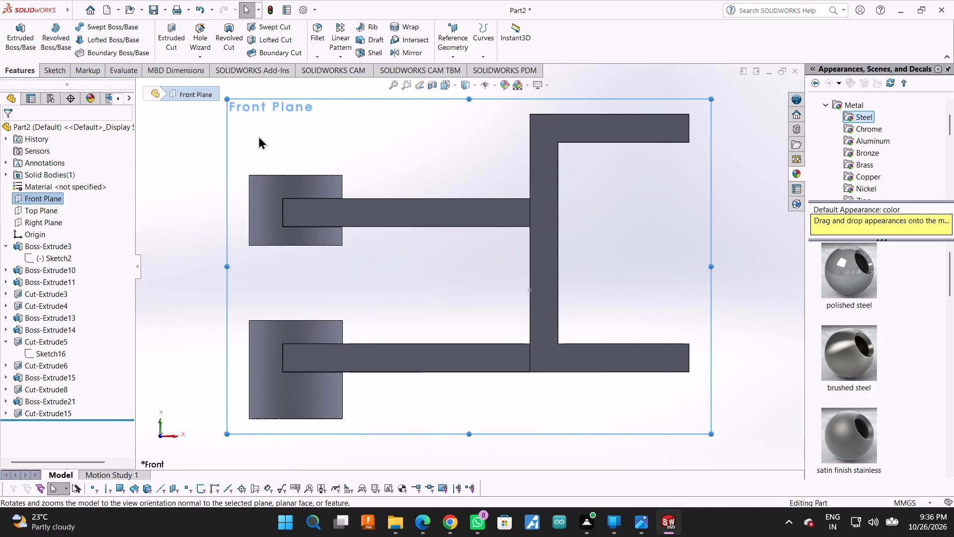
click(49, 70)
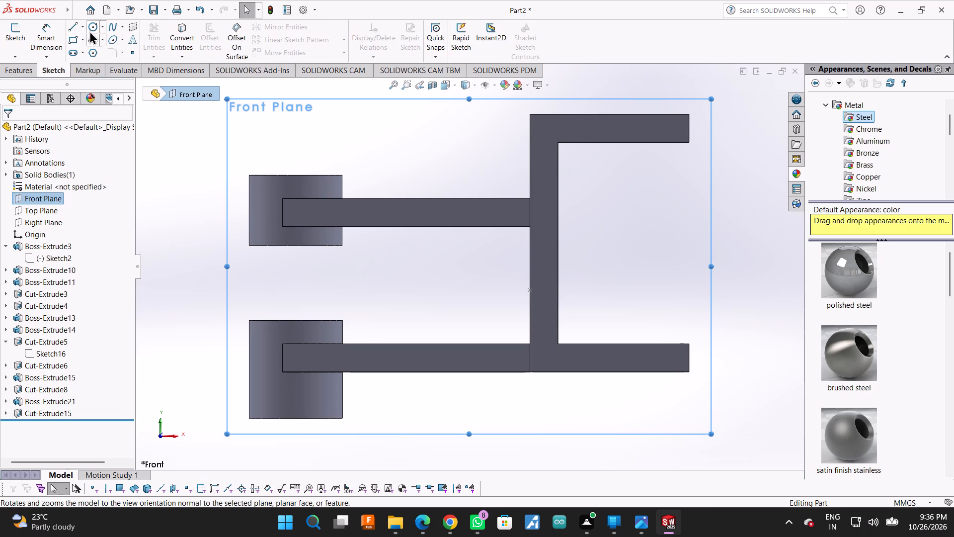
click(71, 26)
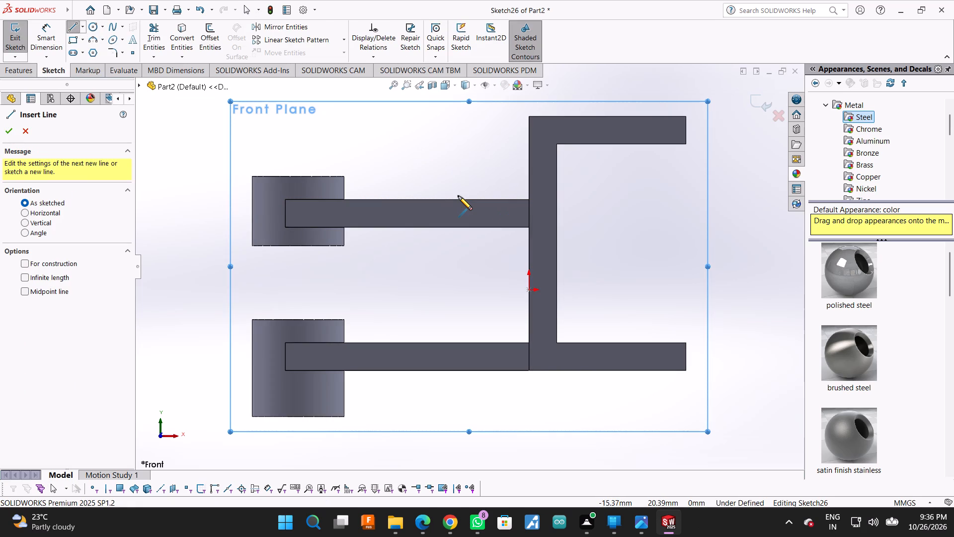
click(530, 116)
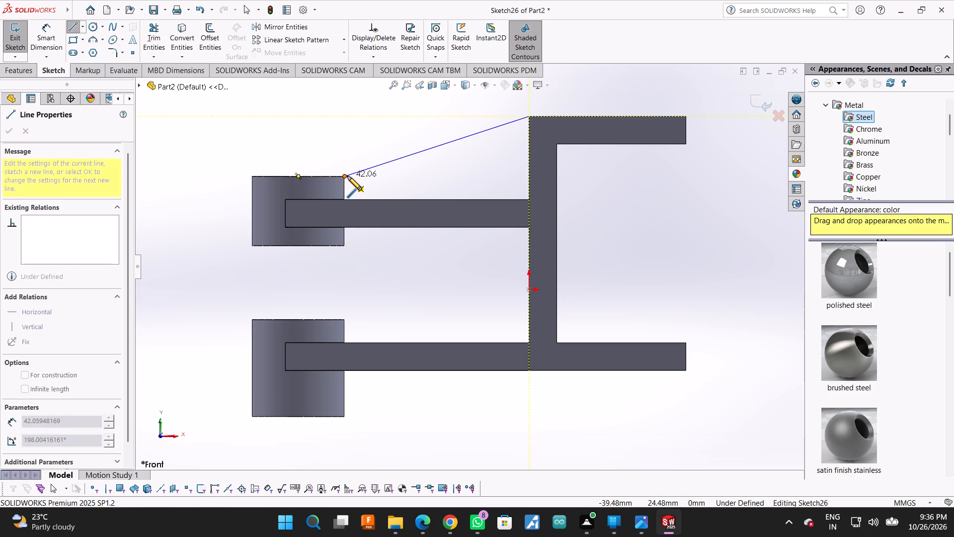
click(346, 176)
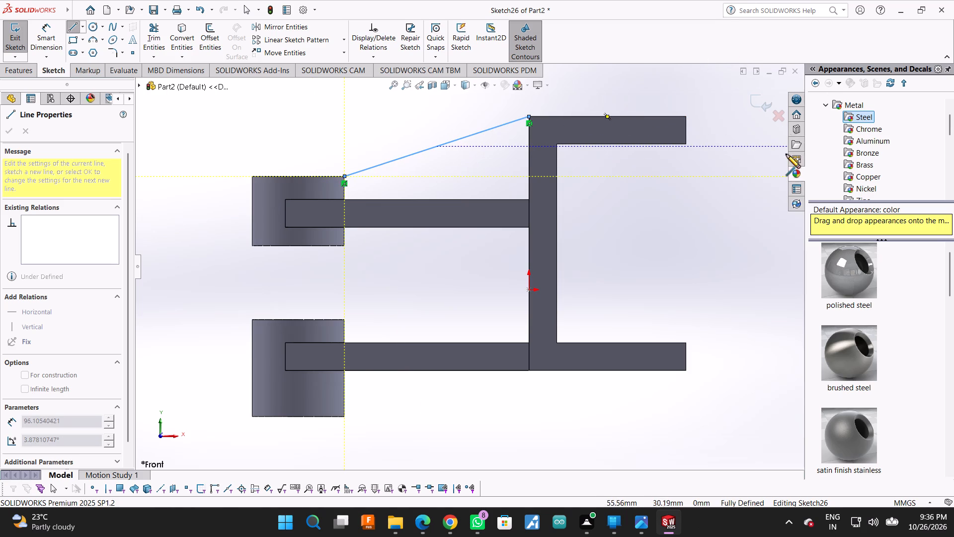
scroll(769, 106, up, 1)
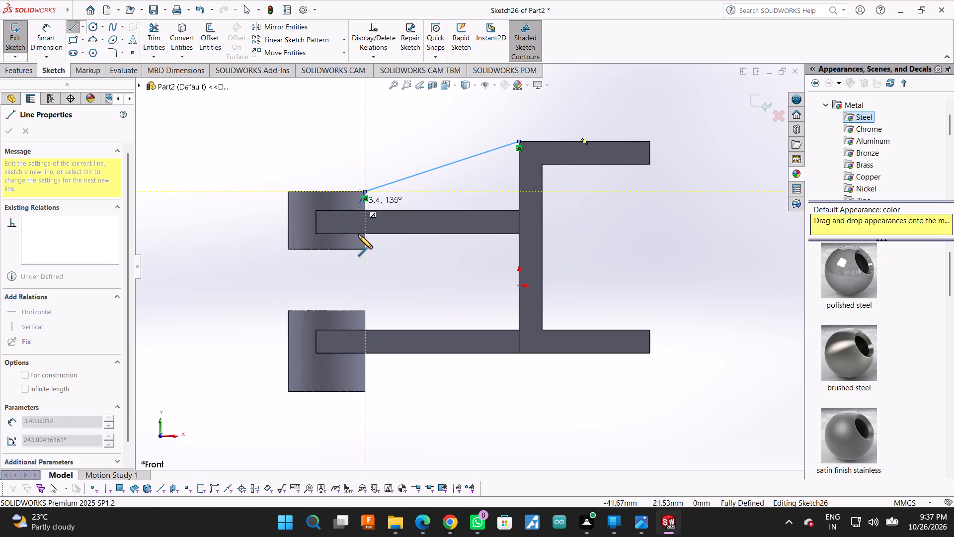
key(Escape)
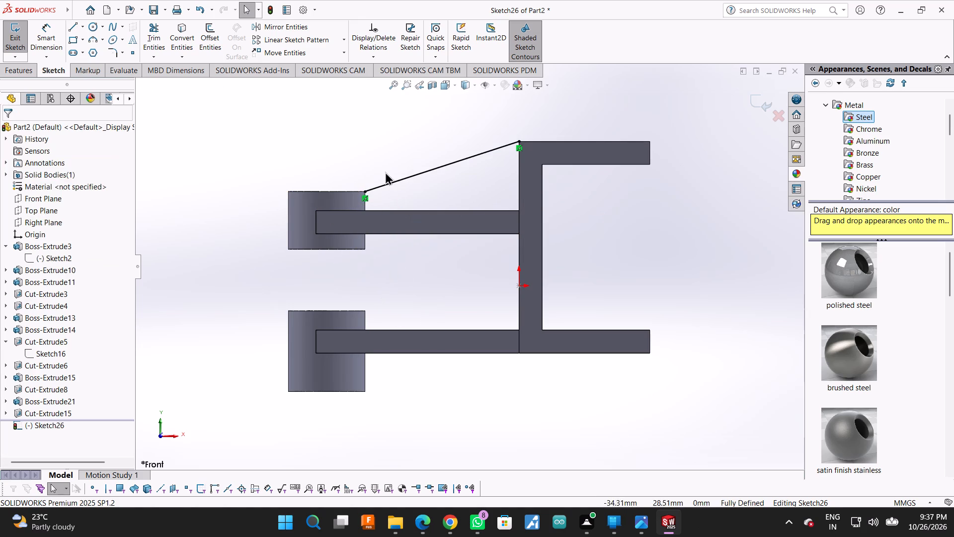
Create a 3 mm thick Rib from the sloped line, extruded parallel to the sketch with the material side flipped towards the upper plate.
middle_drag(383, 159, 396, 247)
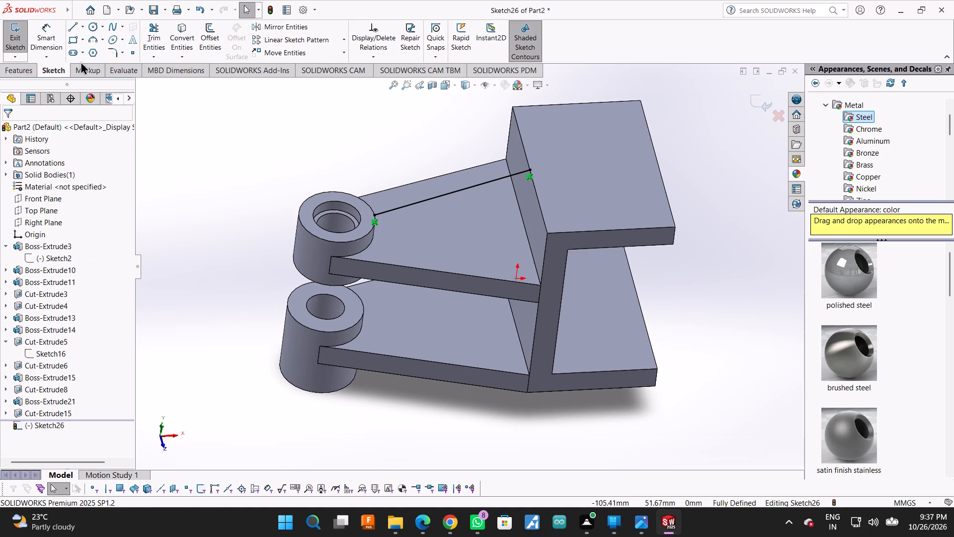
click(21, 70)
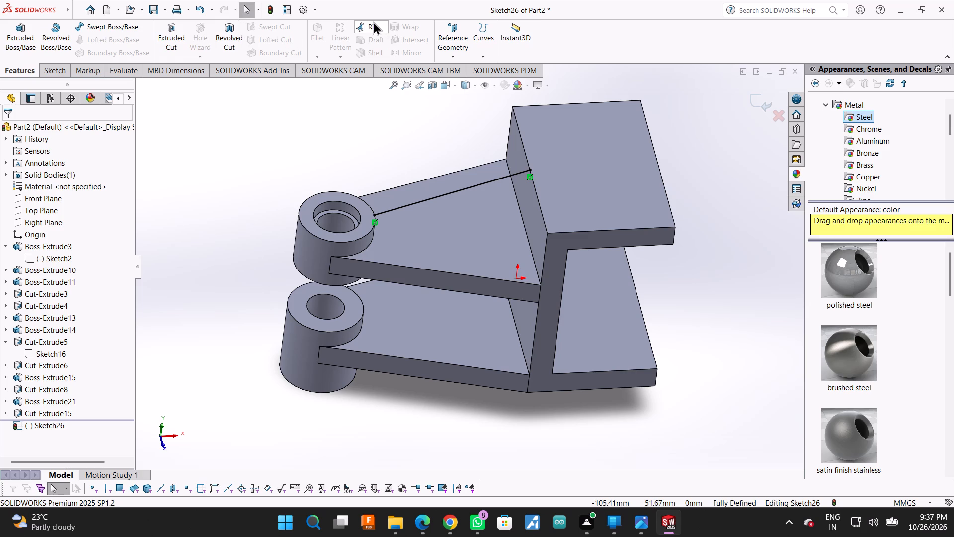
click(370, 21)
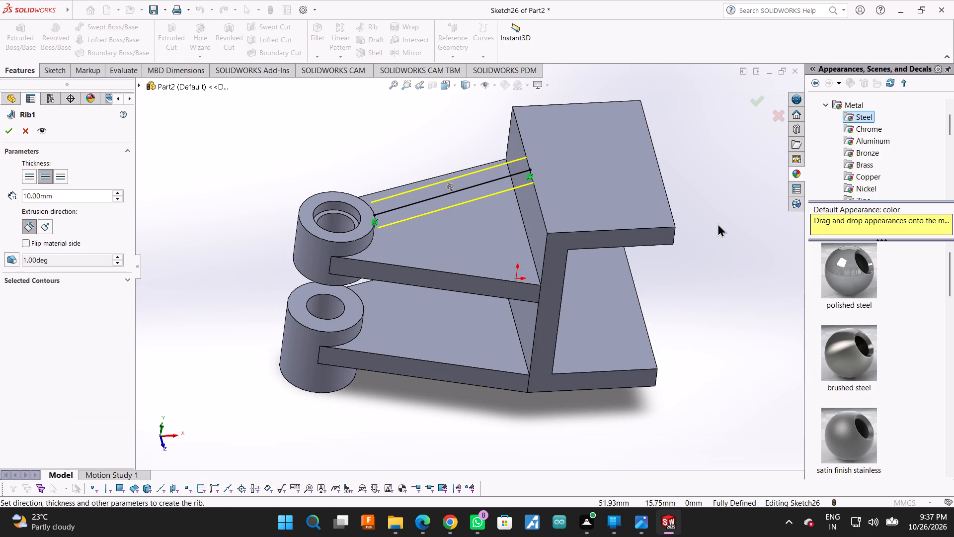
middle_drag(717, 223, 722, 201)
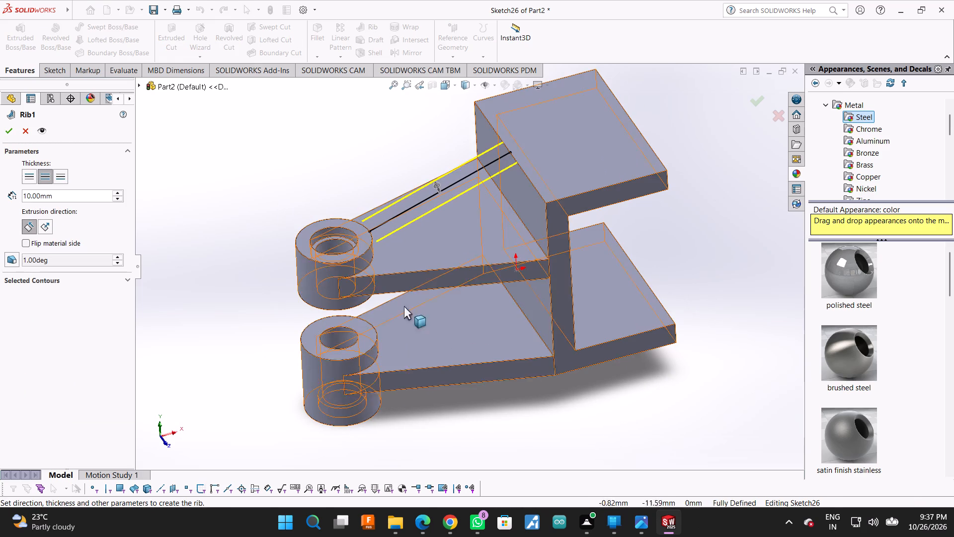
click(39, 224)
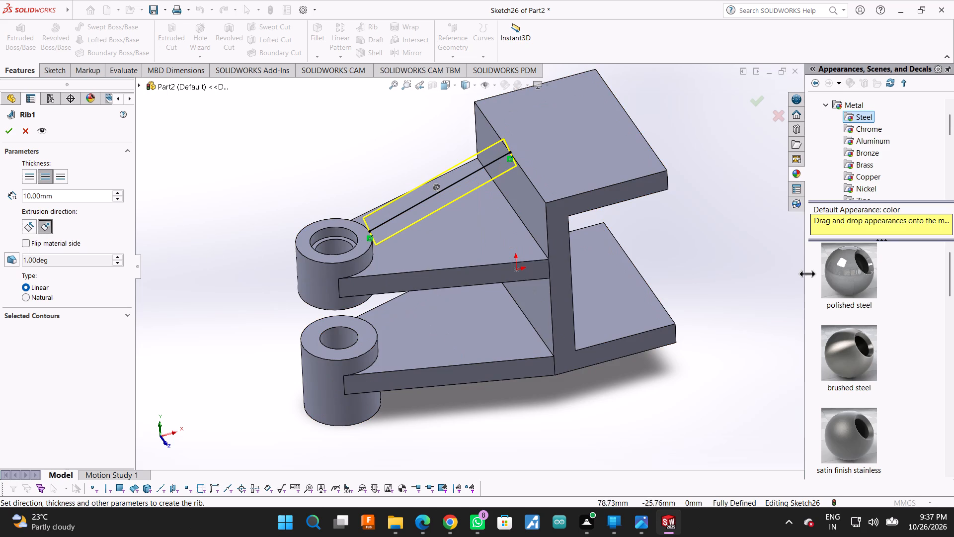
middle_drag(743, 238, 734, 284)
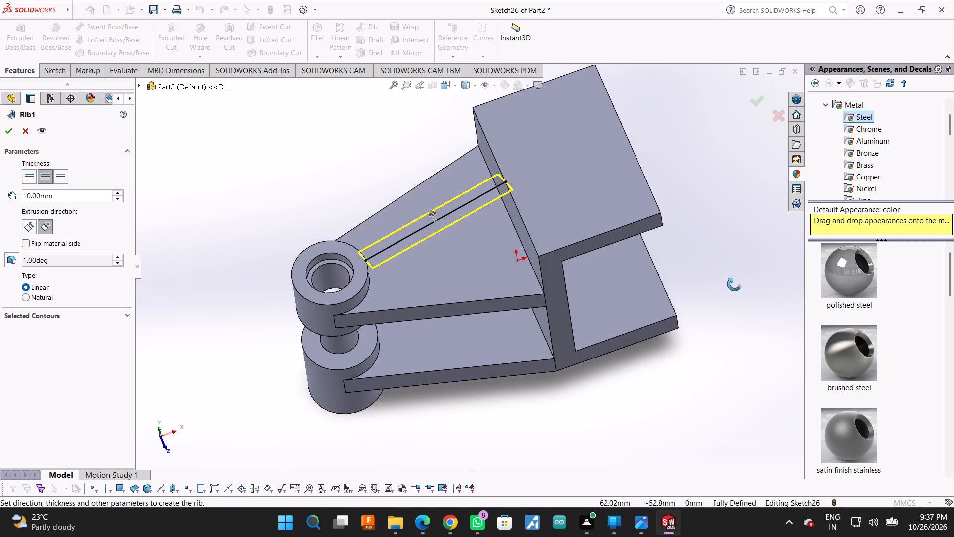
middle_drag(734, 284, 733, 284)
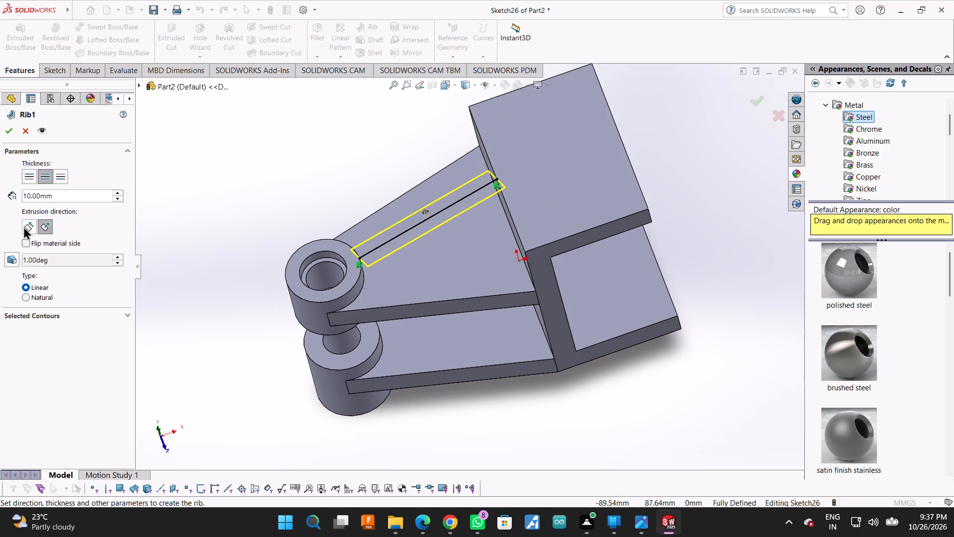
click(23, 226)
click(24, 246)
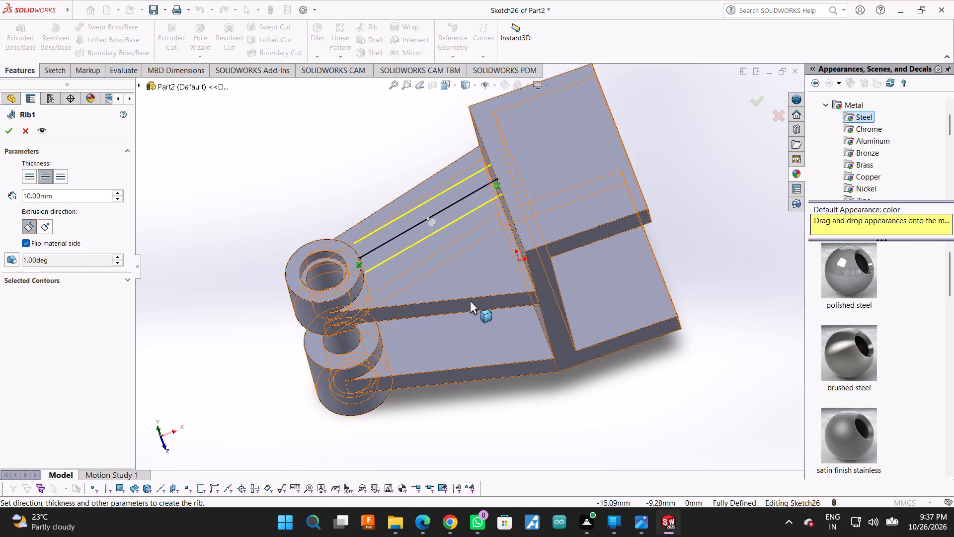
double_click(56, 196)
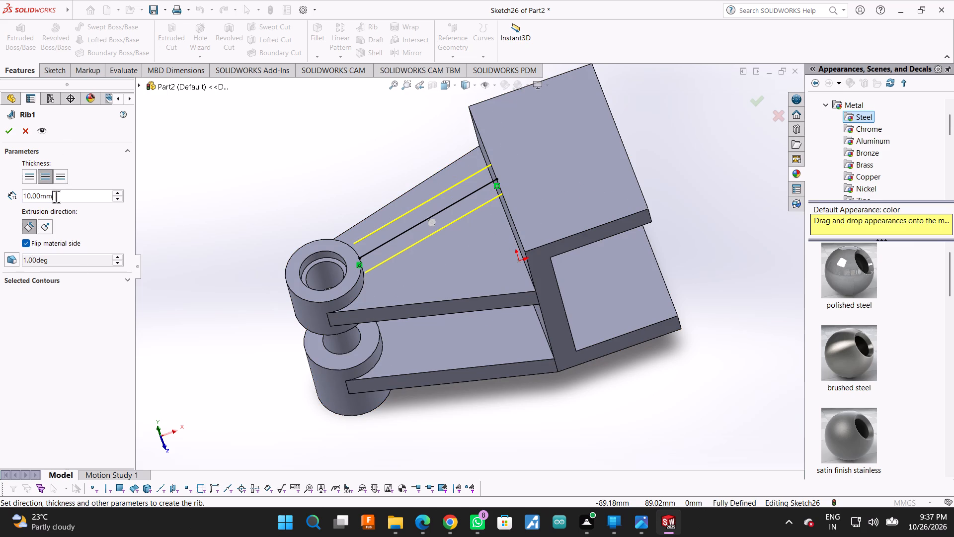
text(32)
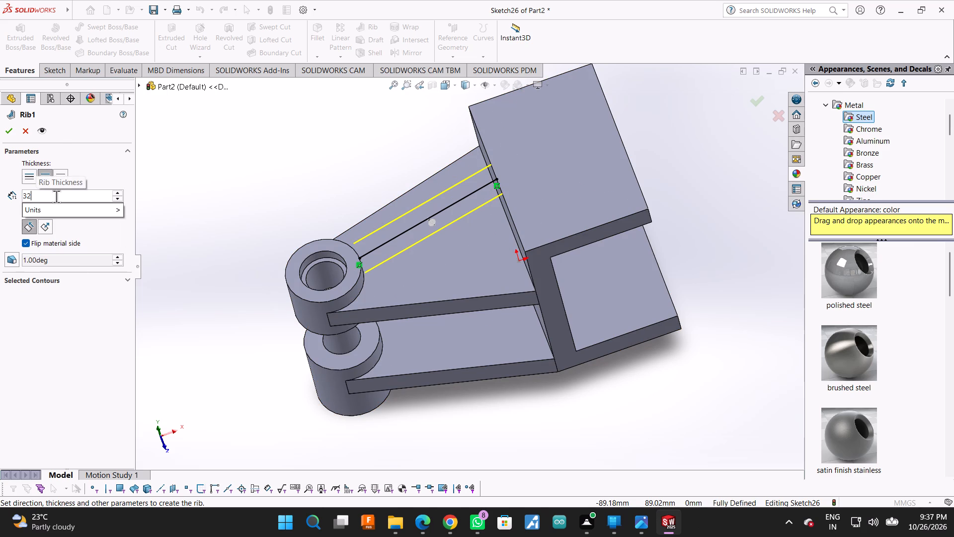
key(BackSpace)
key(Return)
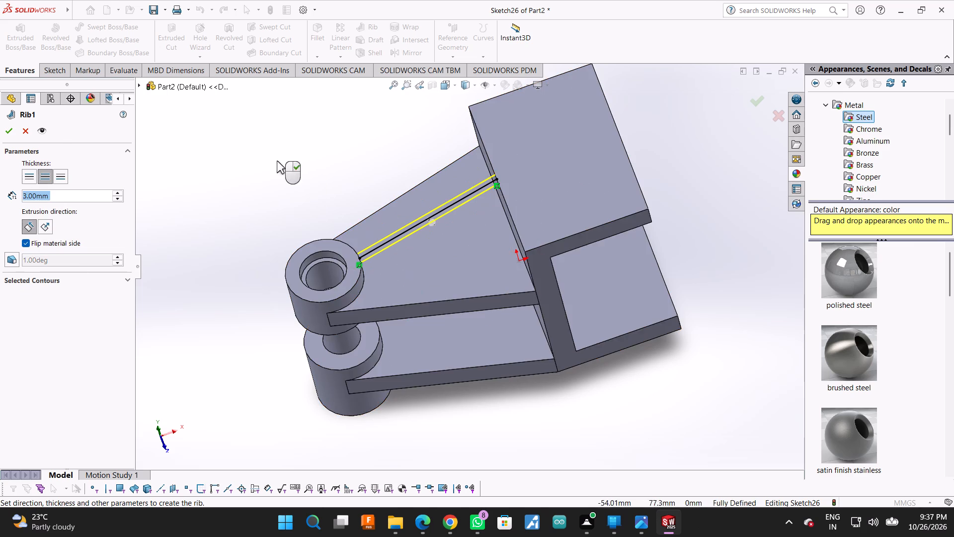
scroll(453, 275, up, 1)
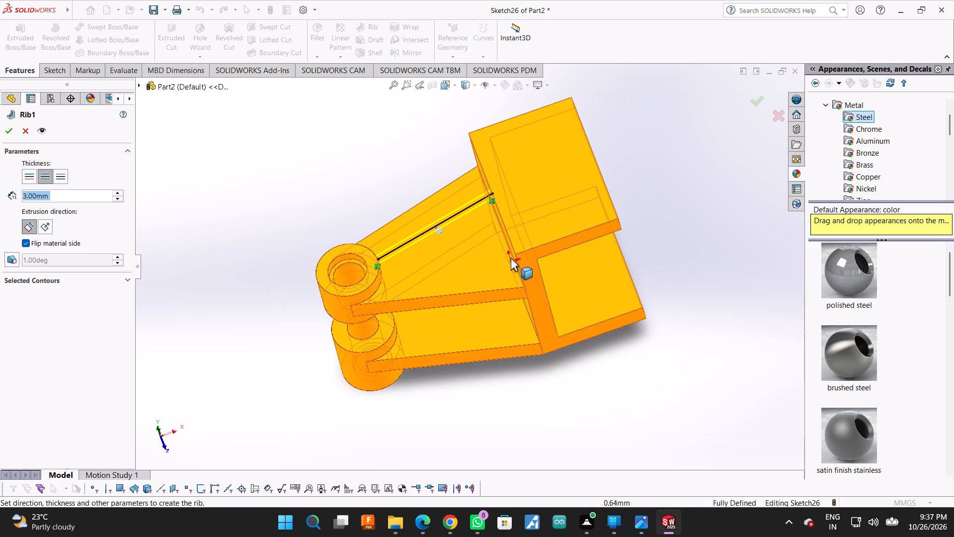
click(2, 131)
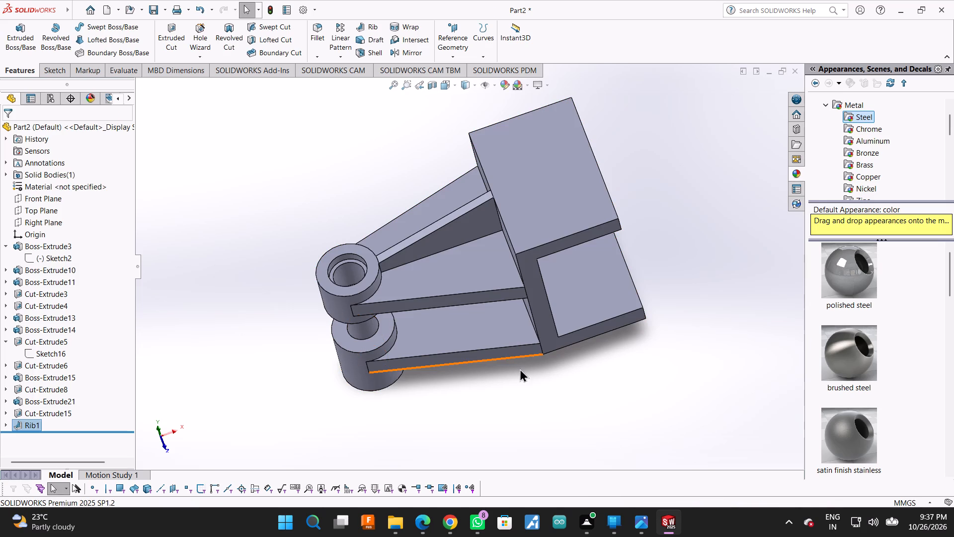
Examine the bracket from the side, below and the boss end, checking the rib between the upper boss and the vertical wall.
middle_drag(533, 388, 540, 254)
scroll(533, 388, down, 1)
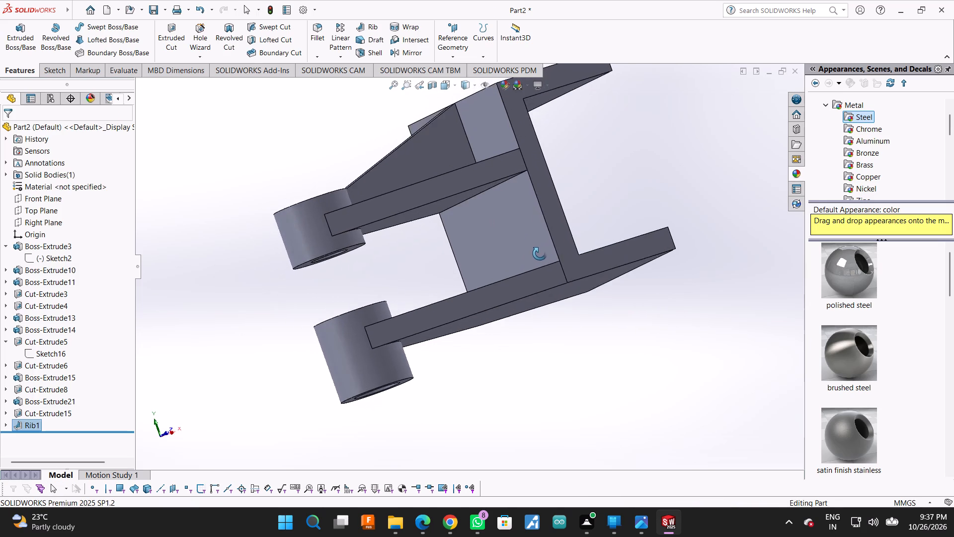
middle_drag(540, 254, 545, 257)
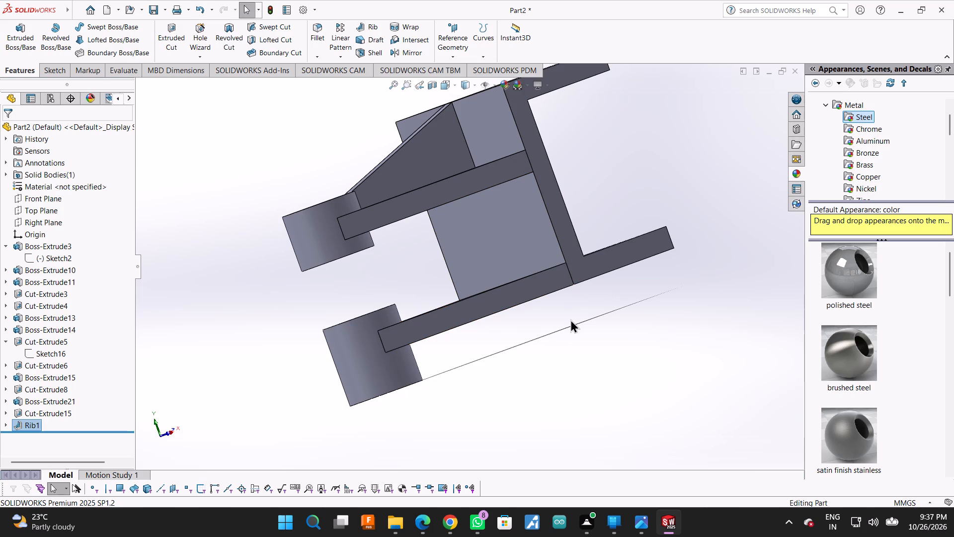
scroll(544, 268, down, 2)
scroll(613, 231, up, 2)
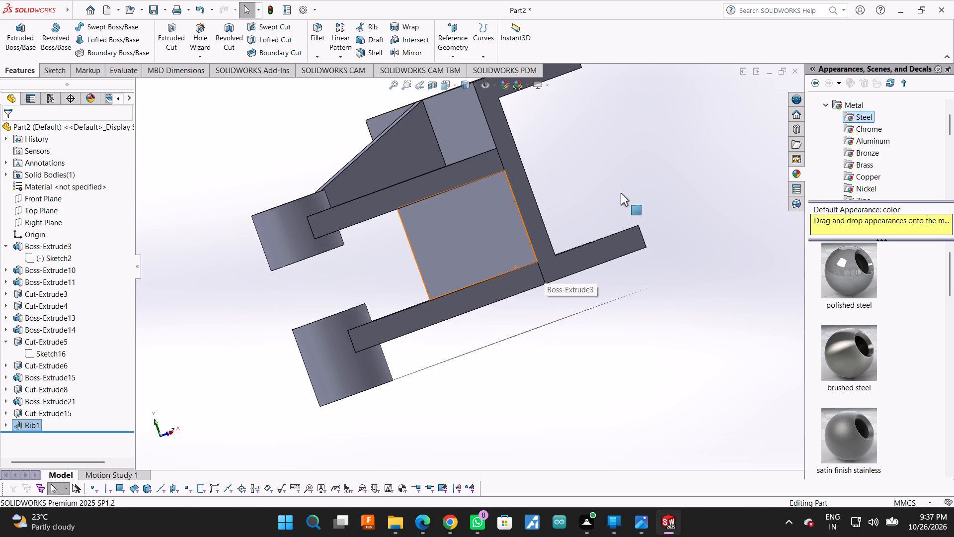
middle_drag(626, 170, 594, 182)
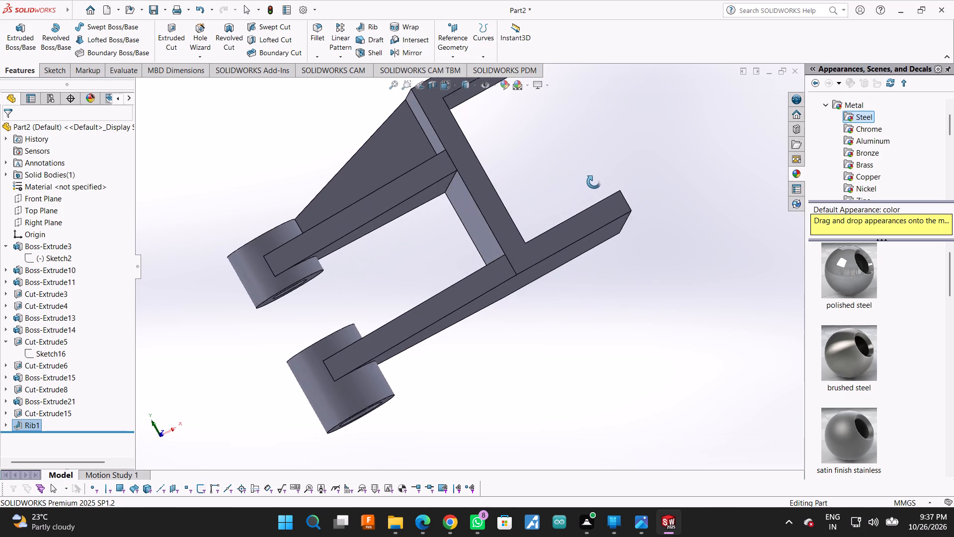
middle_drag(594, 182, 767, 99)
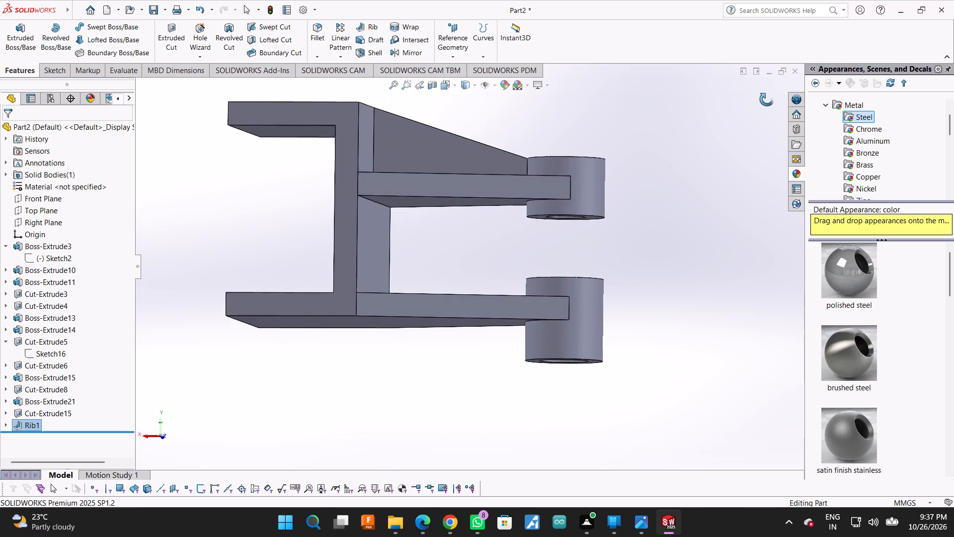
middle_drag(767, 99, 680, 133)
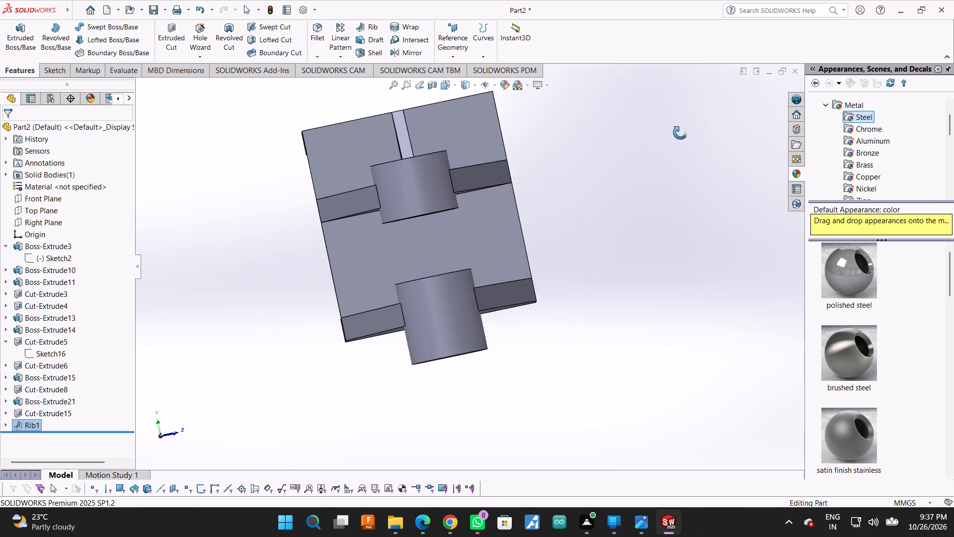
middle_drag(680, 133, 580, 130)
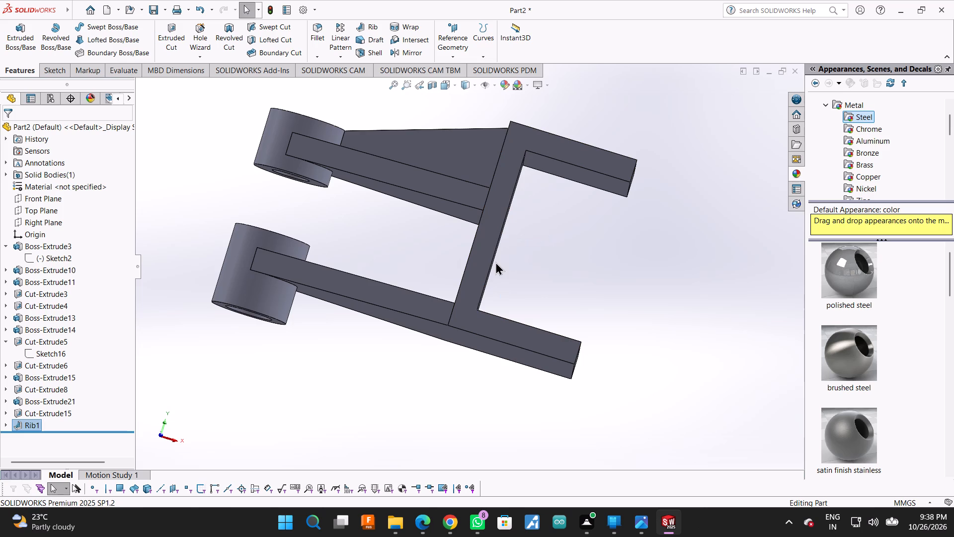
Undo the rib between the upper boss and the vertical wall and return to editing its sloped-line sketch.
key(ctrl+z)
key(ctrl+z)
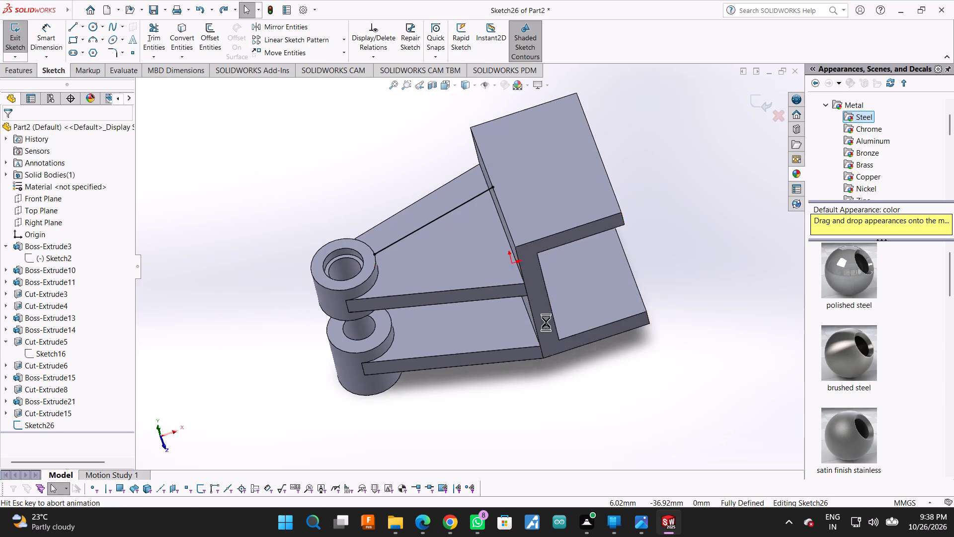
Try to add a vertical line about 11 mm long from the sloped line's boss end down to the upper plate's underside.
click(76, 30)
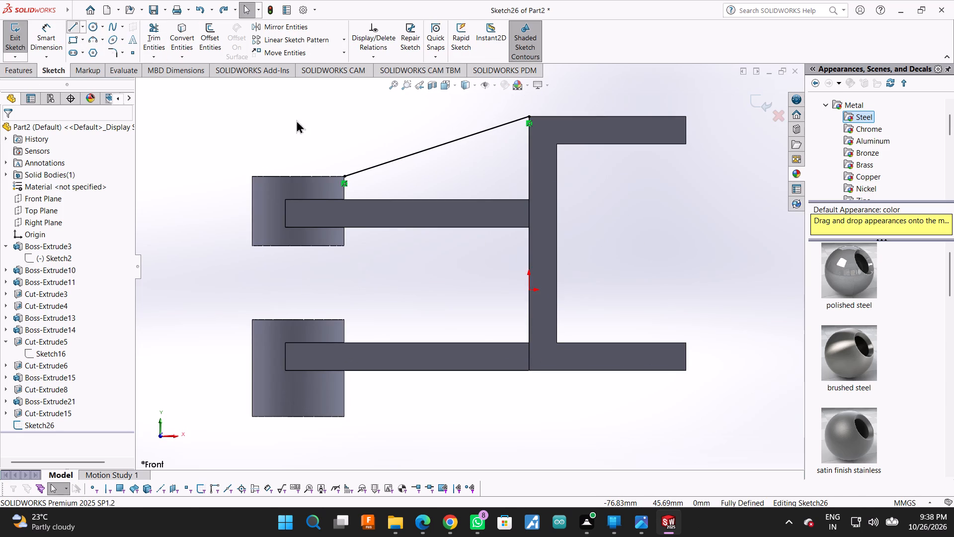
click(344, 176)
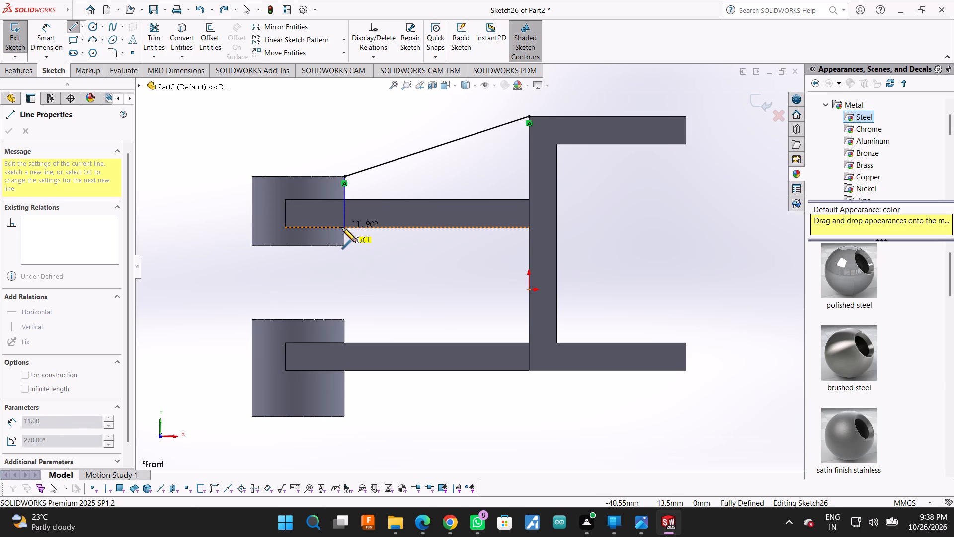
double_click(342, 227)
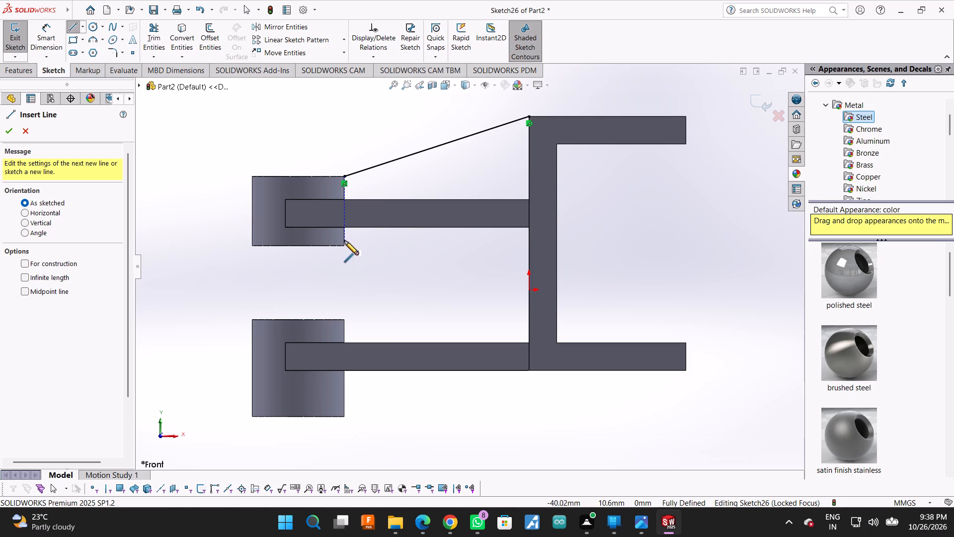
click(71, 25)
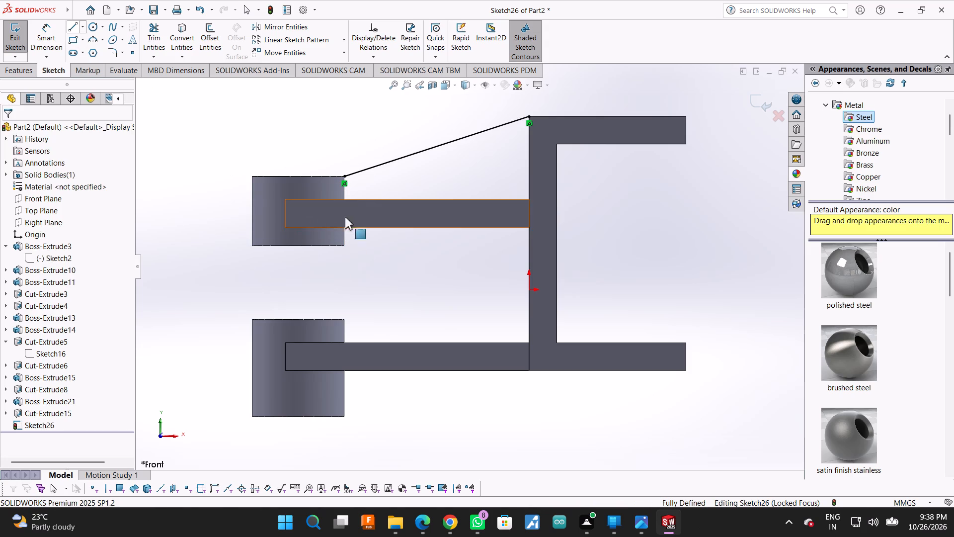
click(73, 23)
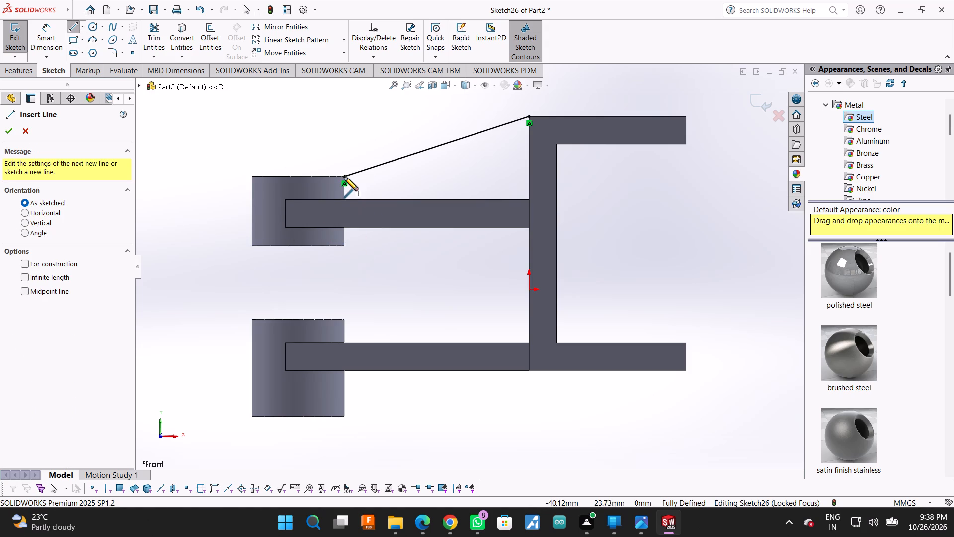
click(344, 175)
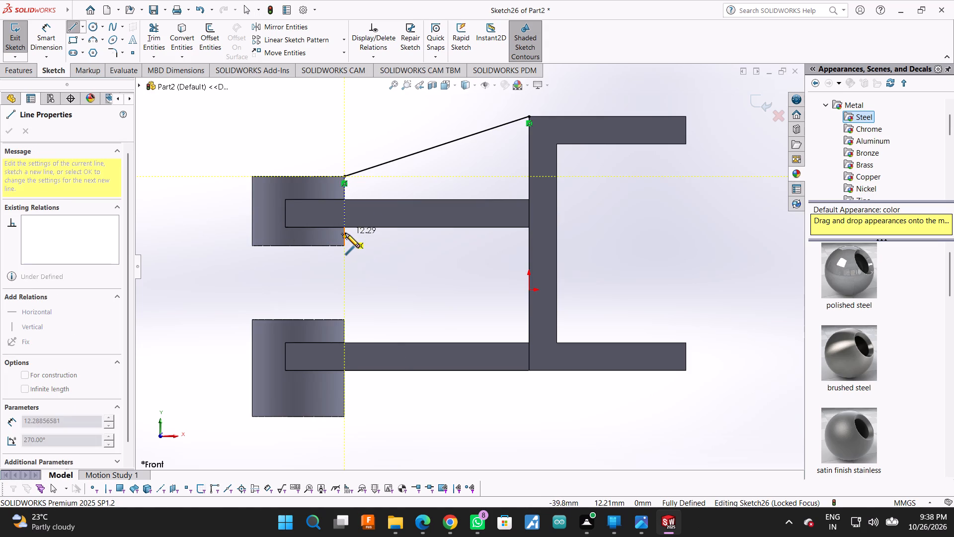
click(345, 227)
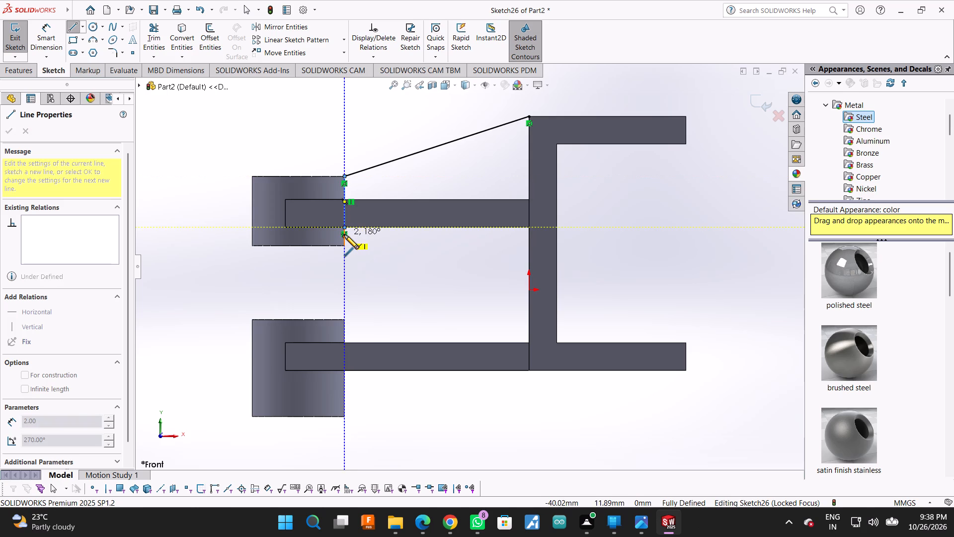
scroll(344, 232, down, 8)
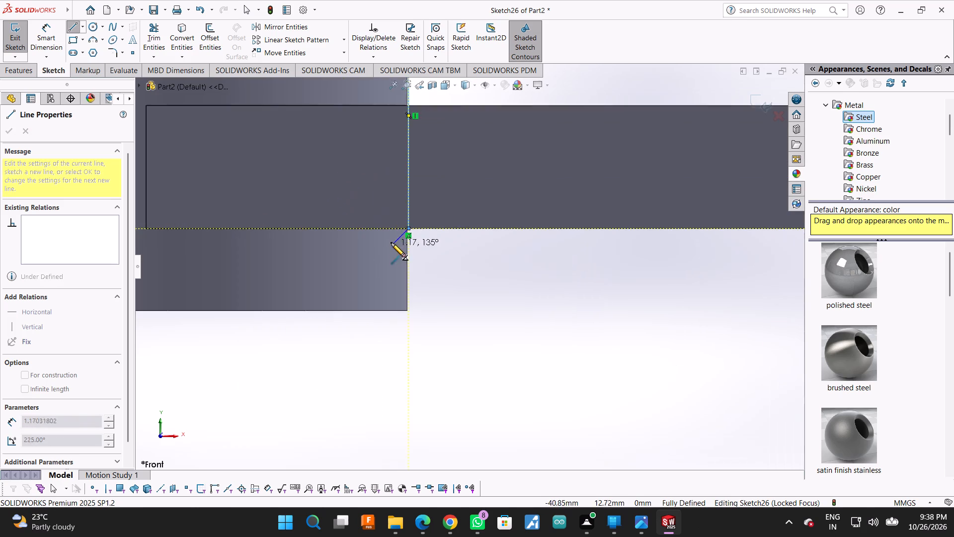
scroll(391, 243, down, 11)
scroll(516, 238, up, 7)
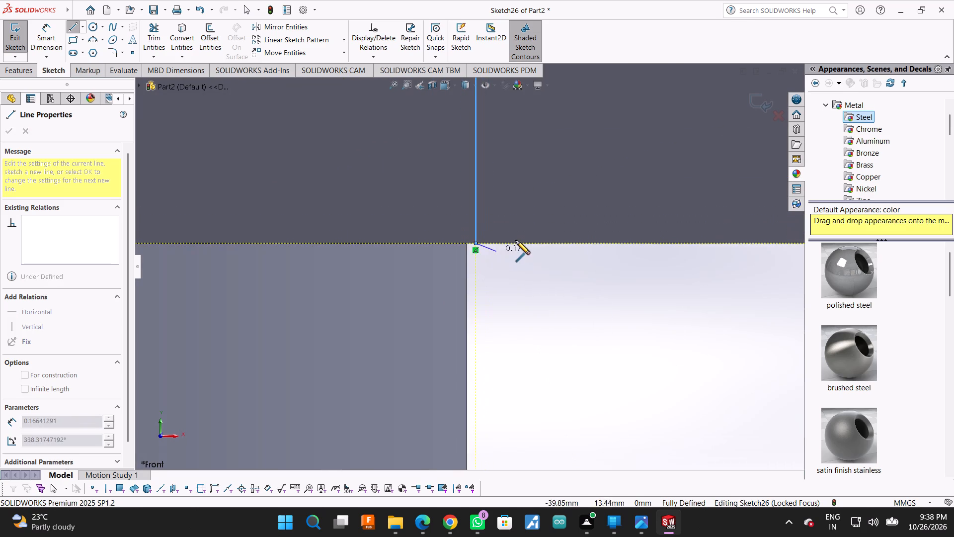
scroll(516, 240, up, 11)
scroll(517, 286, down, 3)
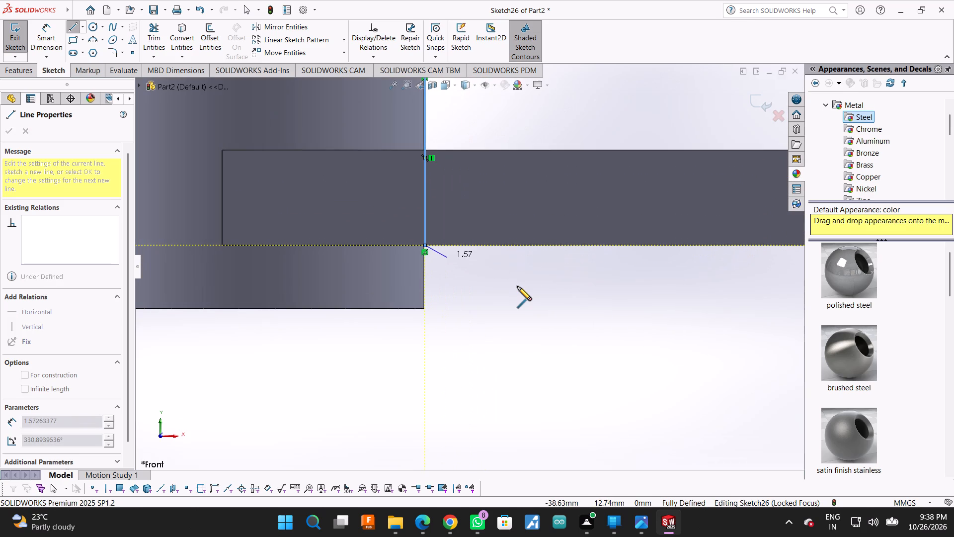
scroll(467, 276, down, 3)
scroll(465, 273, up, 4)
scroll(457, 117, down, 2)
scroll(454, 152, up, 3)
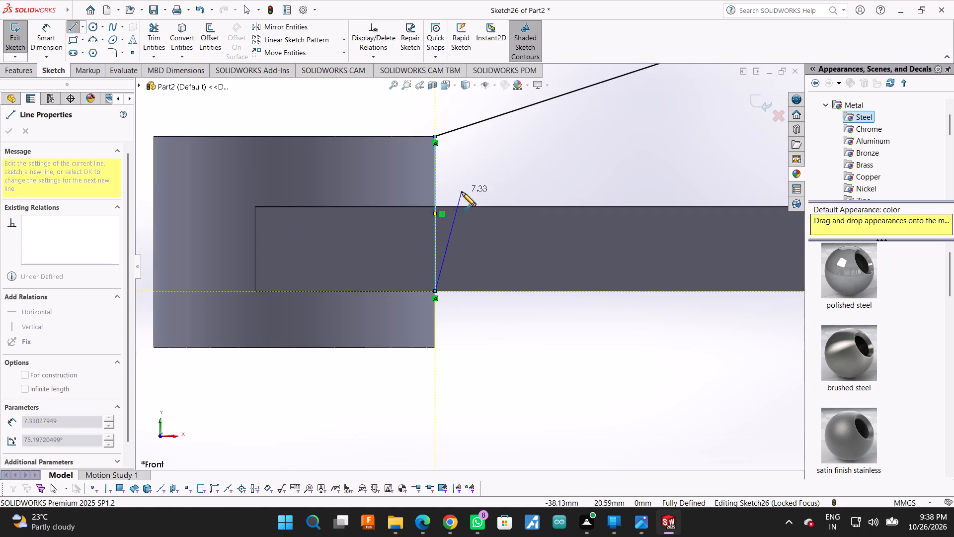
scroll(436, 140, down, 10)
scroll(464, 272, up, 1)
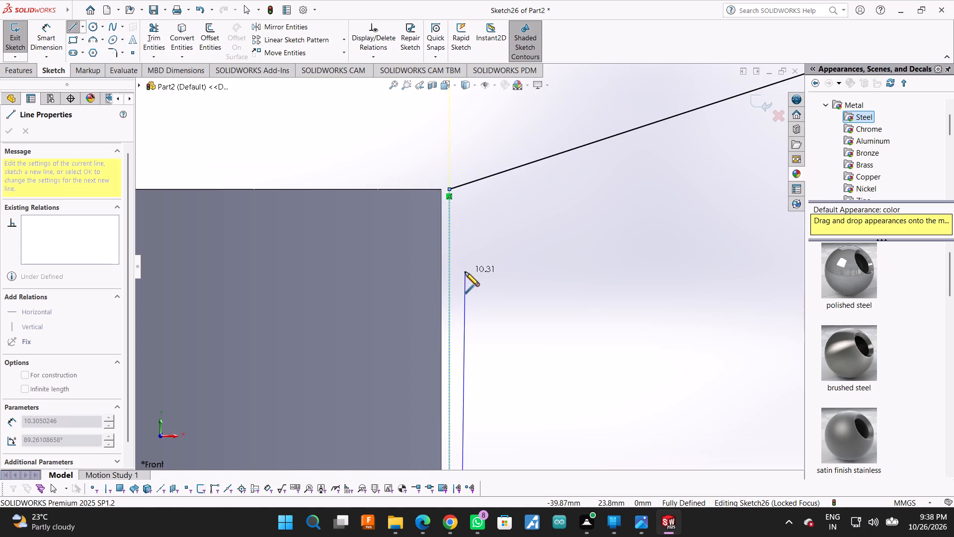
Undo the vertical line and the original sloped line, clearing the rib sketch.
key(ctrl+z)
key(ctrl+z)
key(ctrl+z)
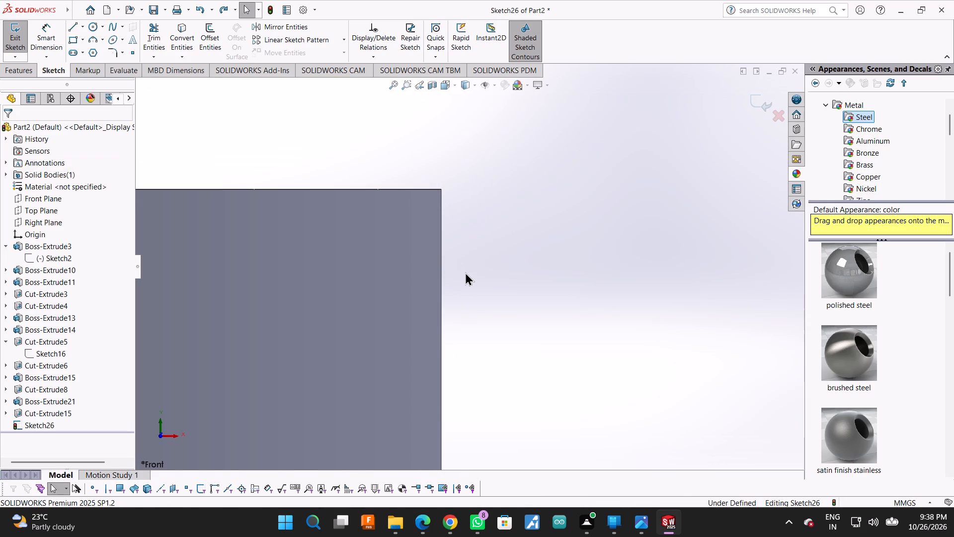
Redraw the sloped line, about 42 mm long, from the vertical wall's top corner to the near top edge of the upper boss.
double_click(71, 28)
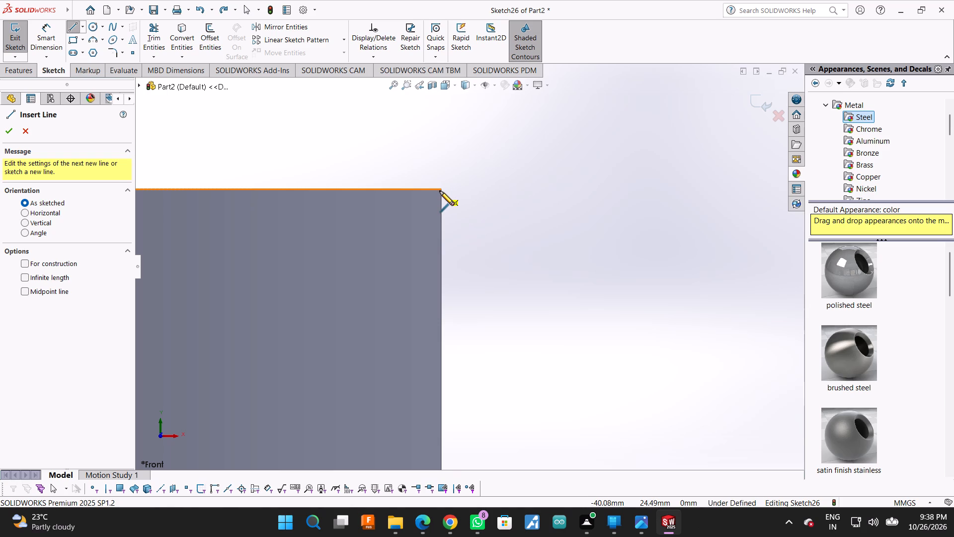
scroll(439, 192, up, 3)
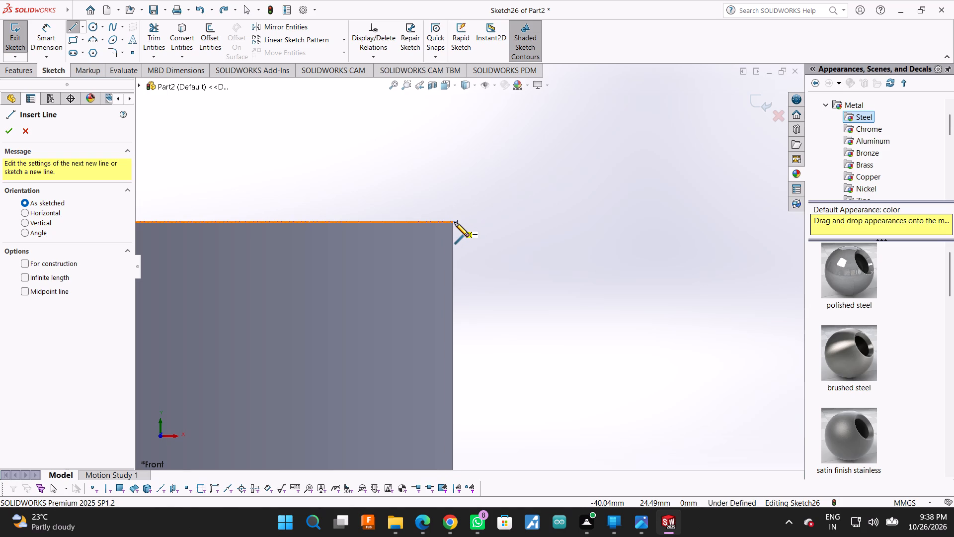
scroll(455, 222, down, 2)
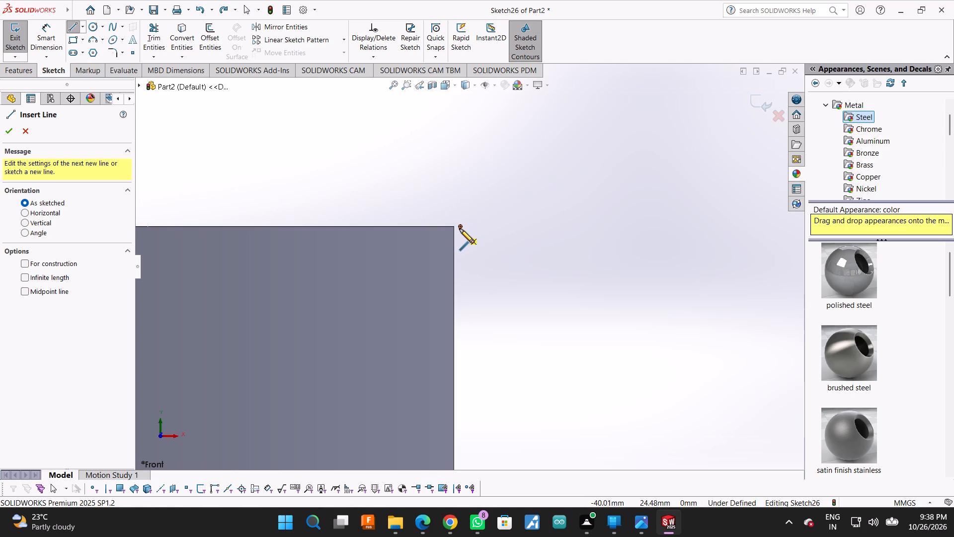
double_click(460, 229)
scroll(424, 273, up, 5)
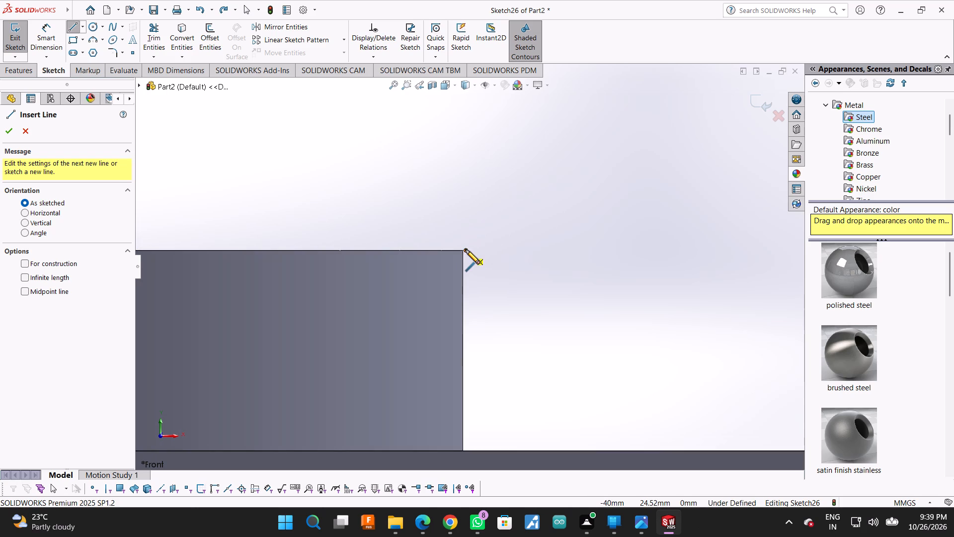
double_click(466, 250)
scroll(434, 286, up, 2)
scroll(479, 253, down, 2)
scroll(430, 281, up, 8)
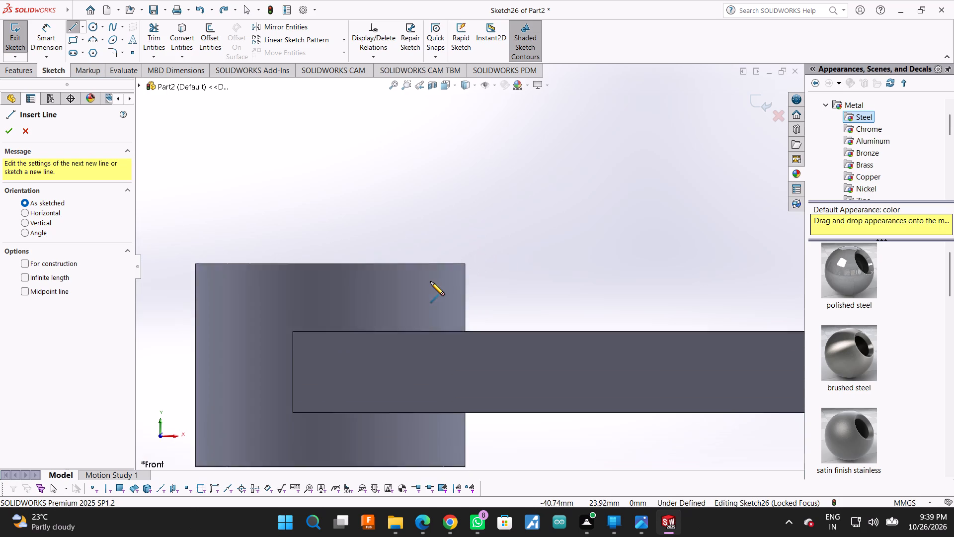
scroll(430, 281, up, 7)
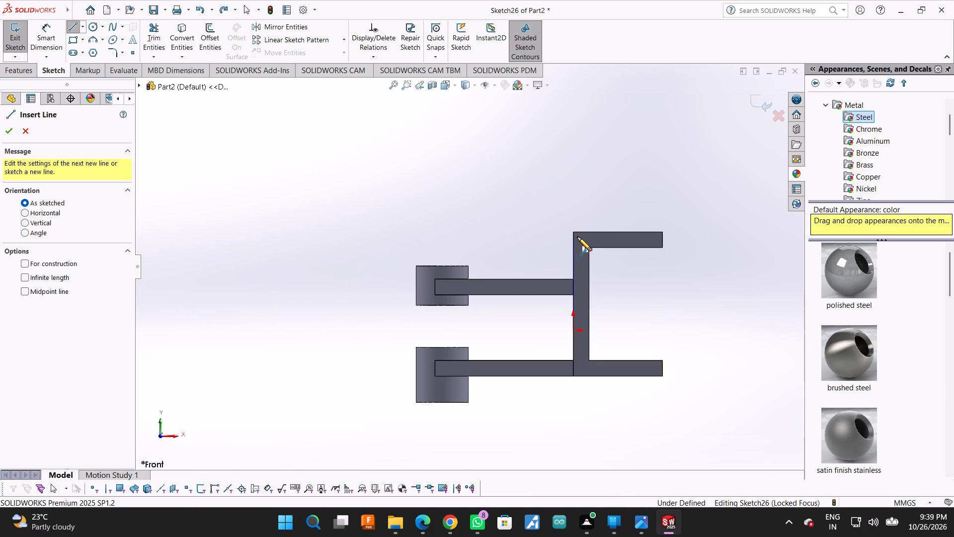
click(573, 230)
scroll(481, 267, down, 4)
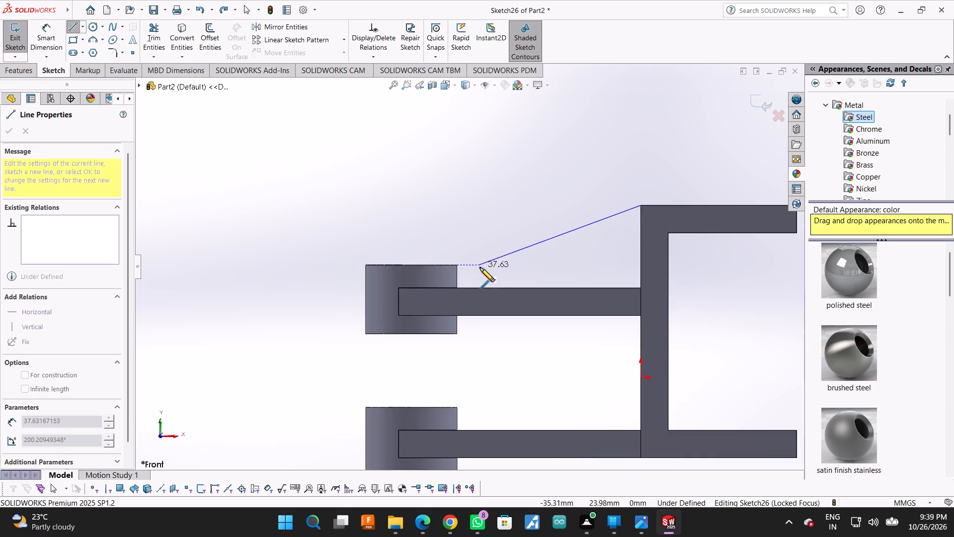
scroll(480, 268, down, 19)
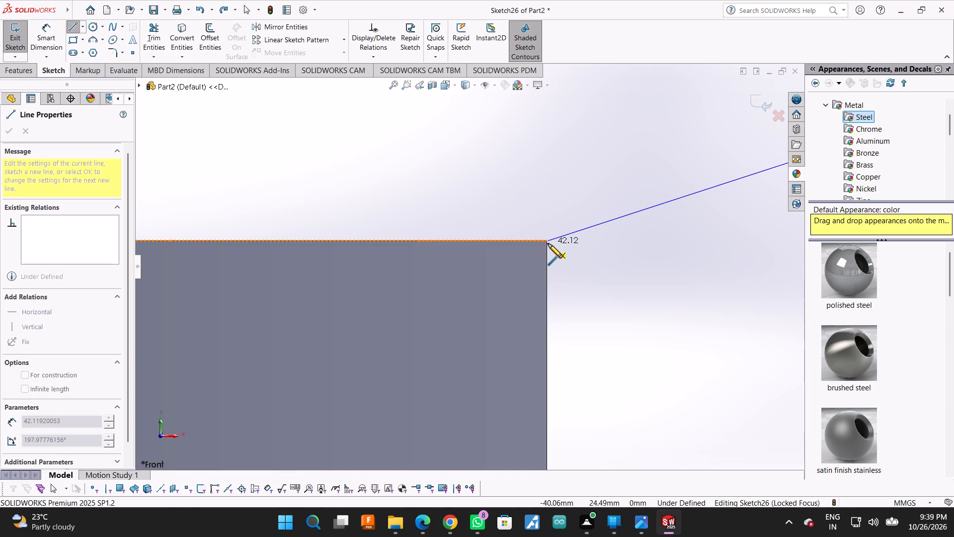
scroll(545, 244, down, 8)
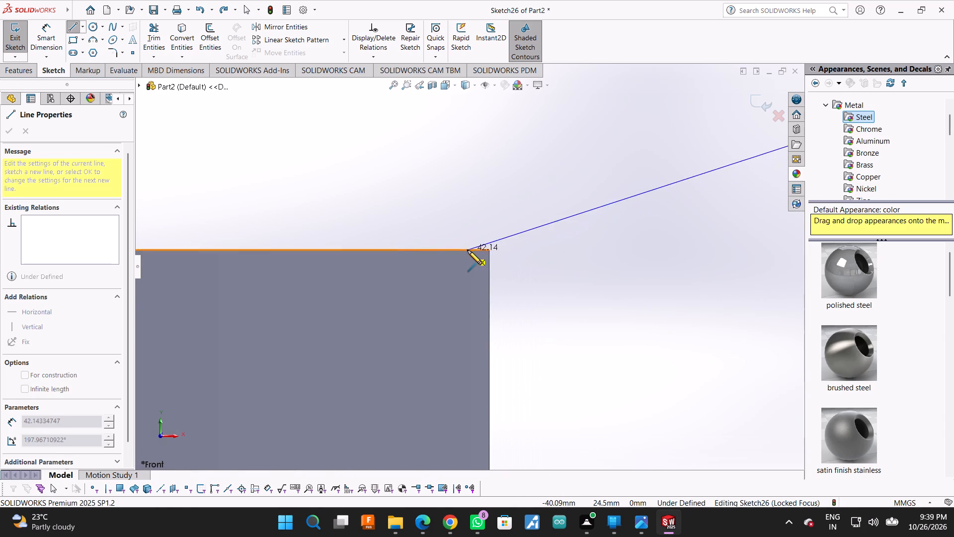
scroll(468, 250, down, 9)
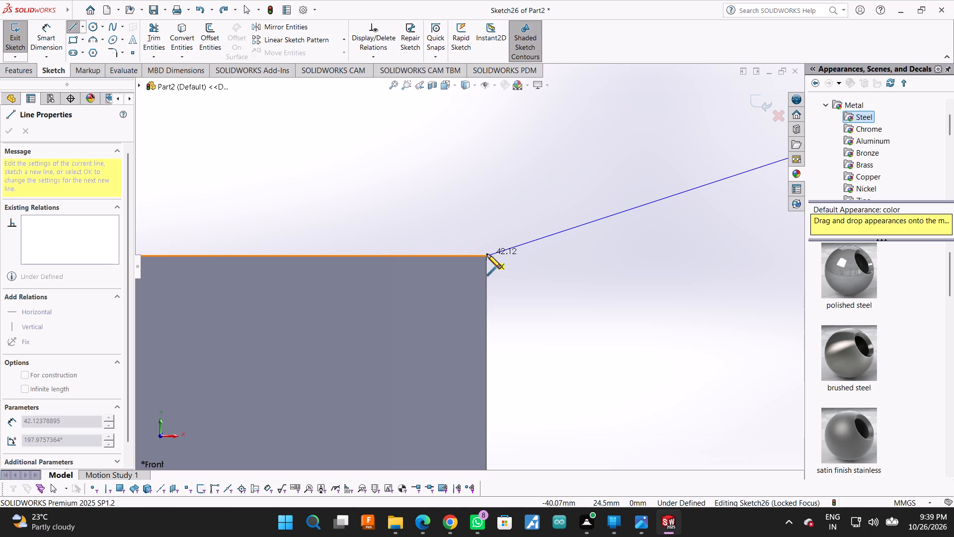
scroll(485, 257, down, 15)
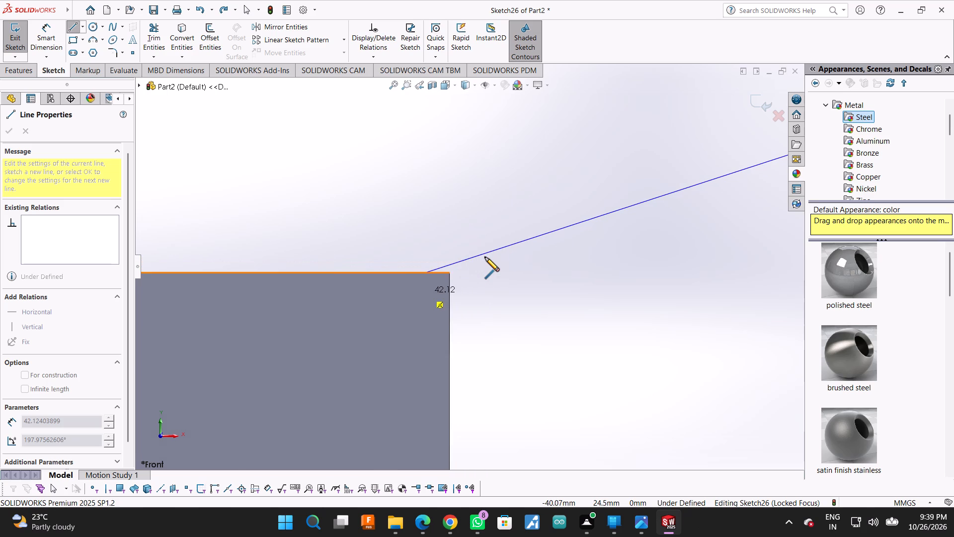
scroll(485, 257, down, 1)
scroll(485, 257, up, 20)
scroll(485, 257, up, 8)
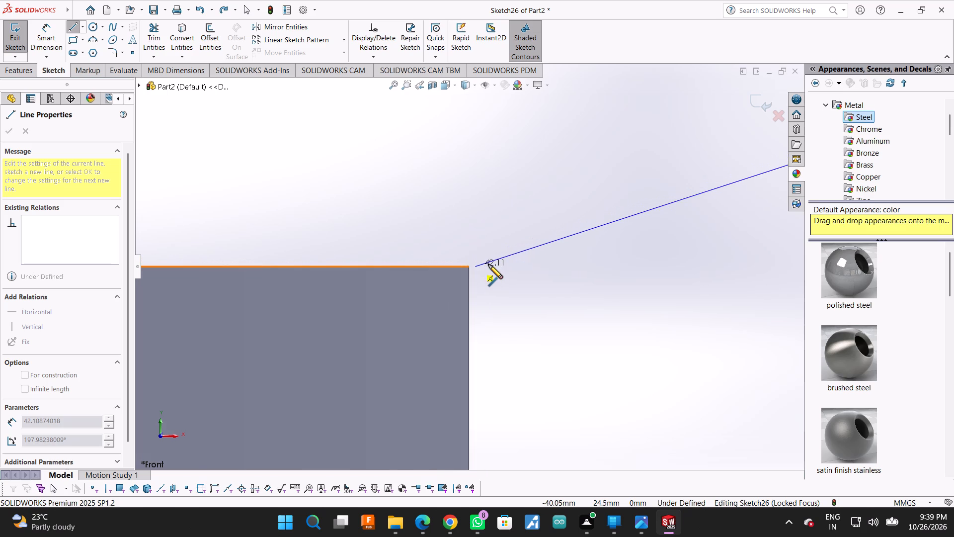
scroll(488, 265, up, 14)
middle_drag(488, 265, 492, 296)
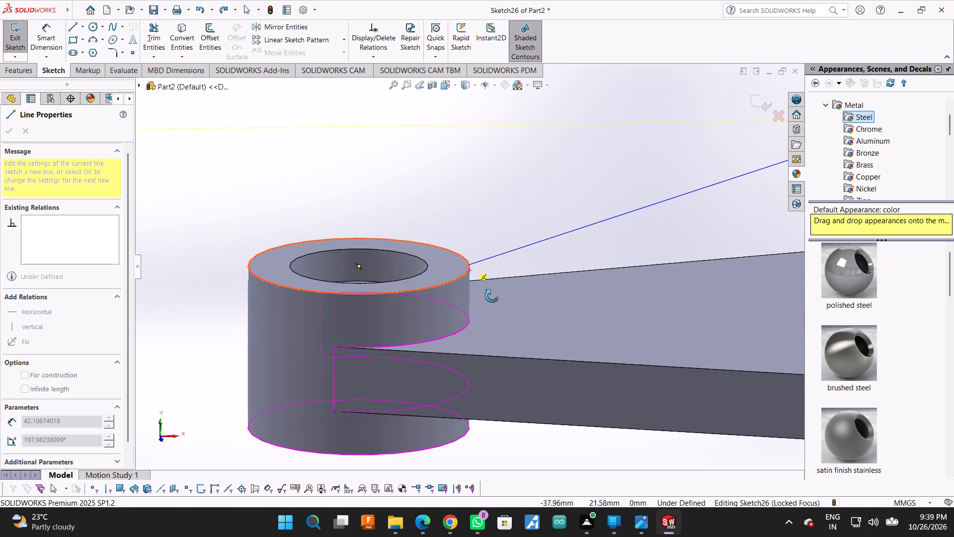
middle_drag(492, 296, 492, 318)
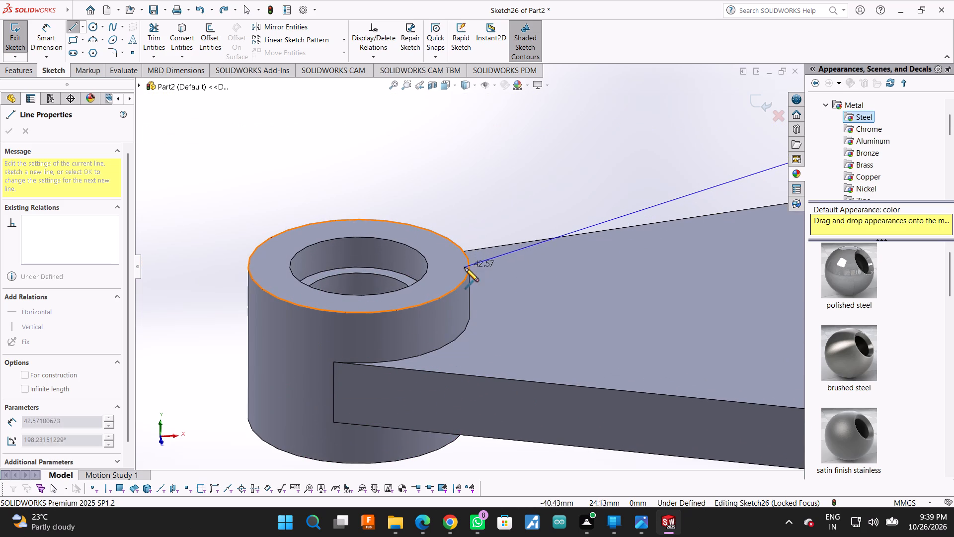
click(471, 263)
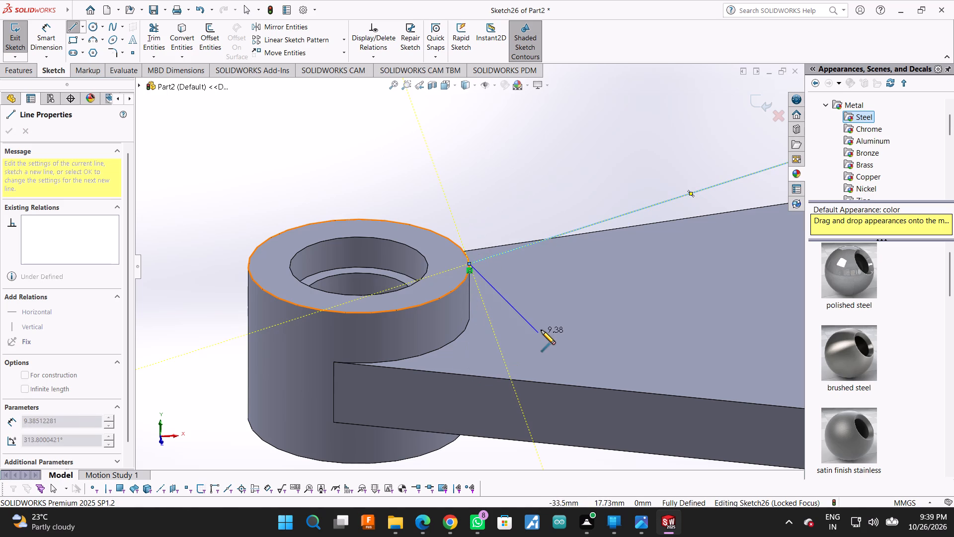
key(Escape)
Draw a vertical line about 11 mm long from the sloped line's boss end down to the upper plate's underside.
middle_drag(583, 321, 581, 243)
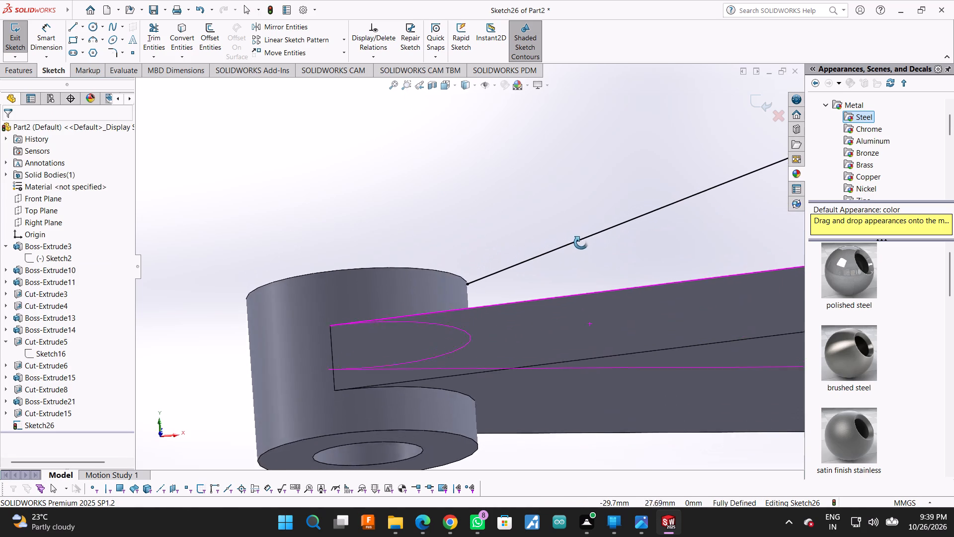
middle_drag(581, 243, 591, 273)
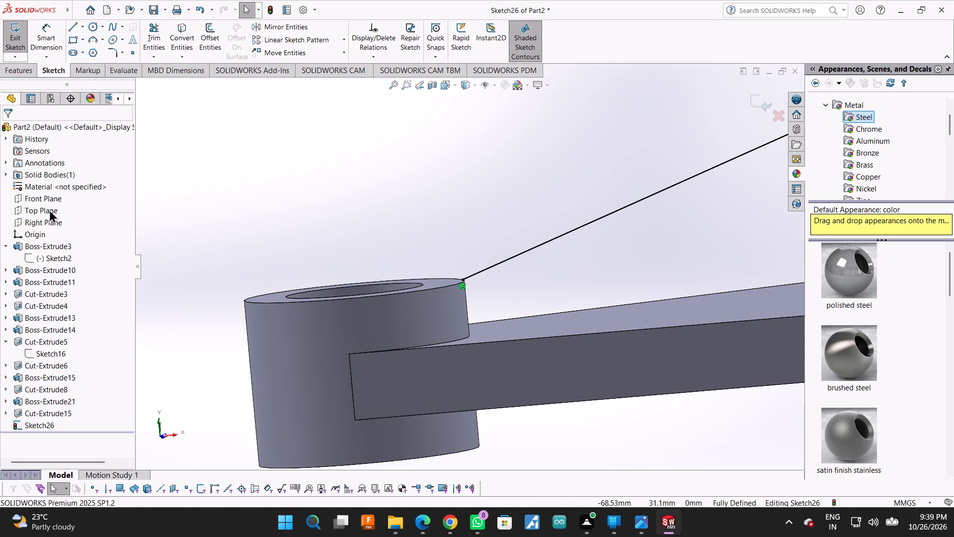
click(53, 200)
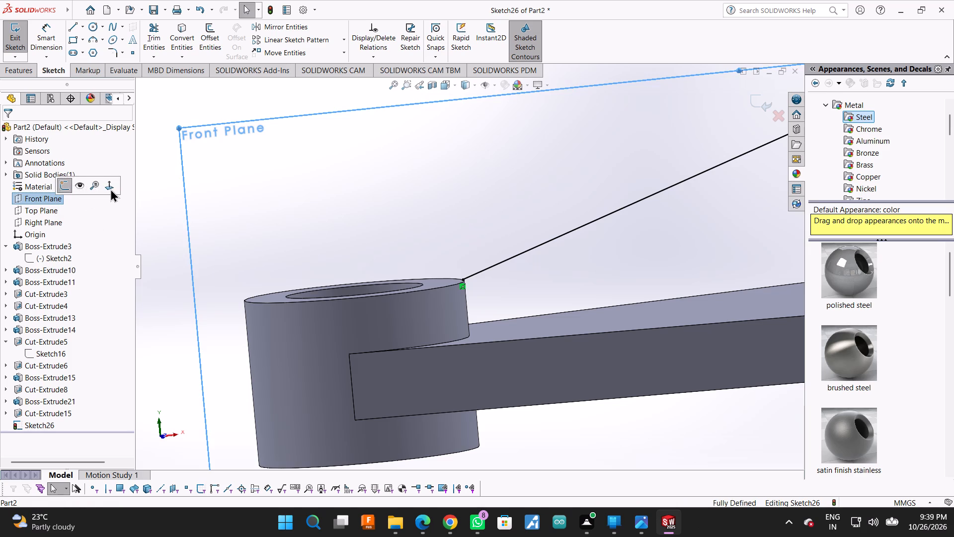
click(110, 188)
scroll(283, 192, down, 3)
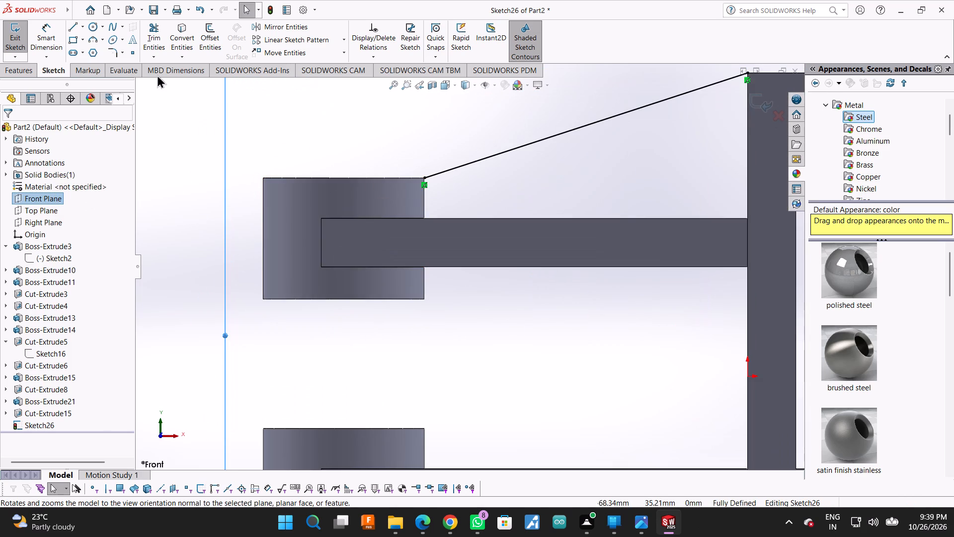
click(69, 28)
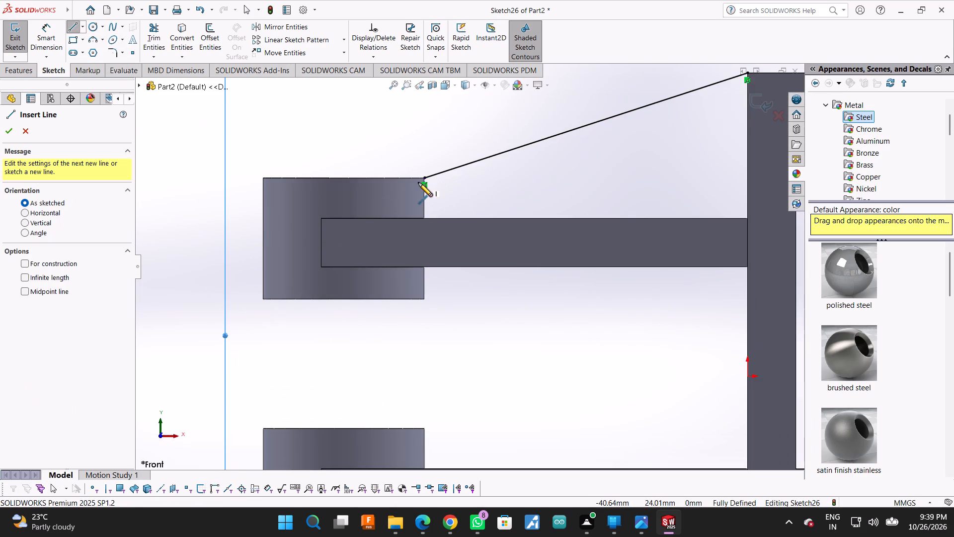
click(425, 179)
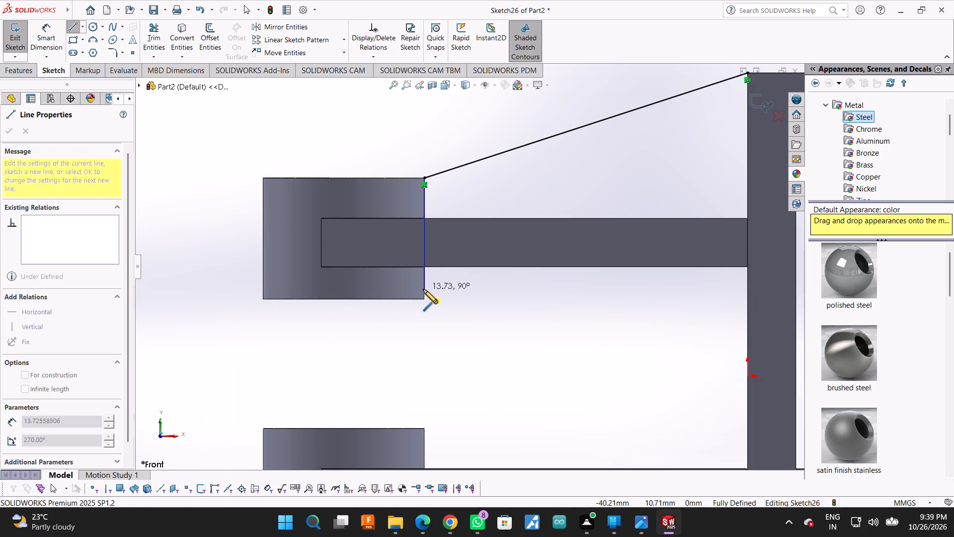
click(423, 267)
Continue the vertical line with a short vertical segment about 0.13 mm long below the upper plate's underside.
scroll(423, 274, down, 3)
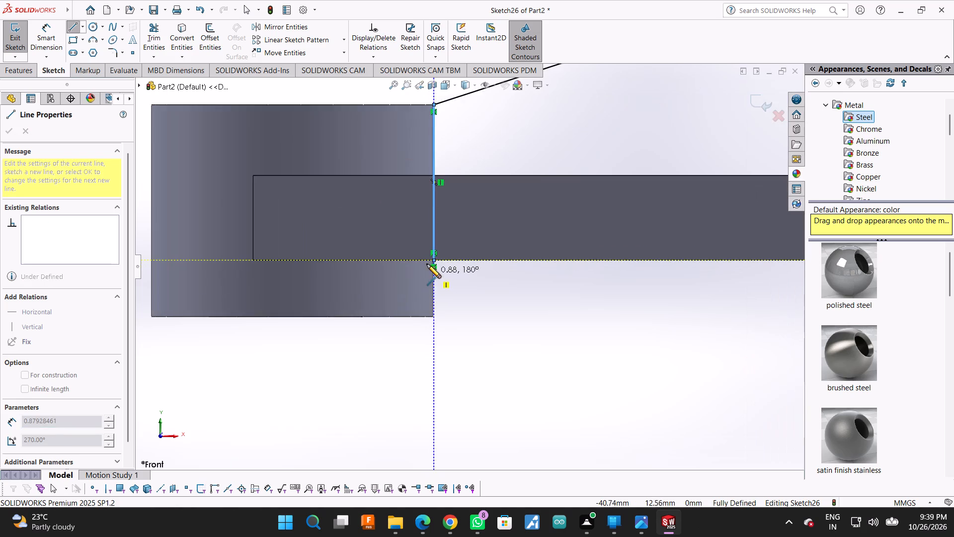
scroll(427, 264, down, 9)
scroll(454, 281, up, 15)
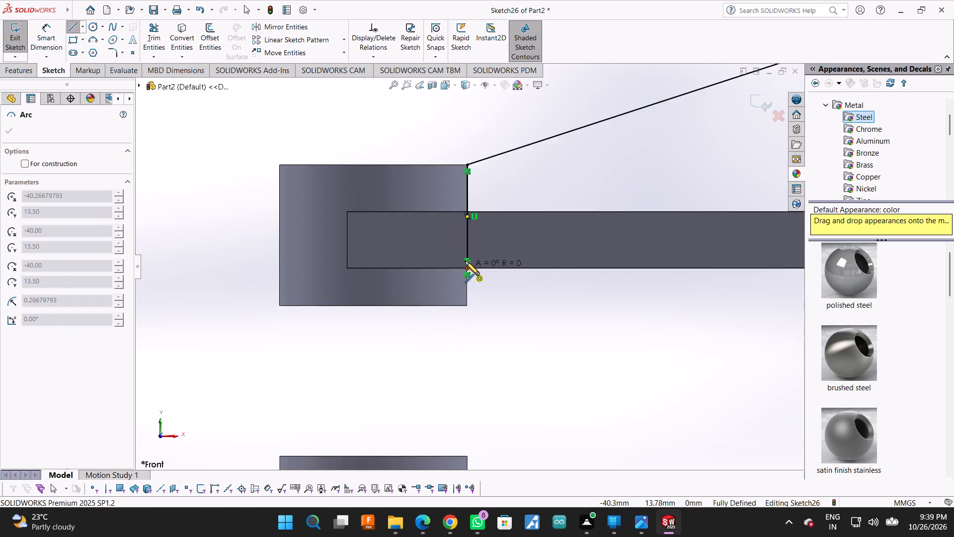
scroll(469, 250, down, 3)
scroll(457, 304, down, 7)
scroll(486, 274, down, 2)
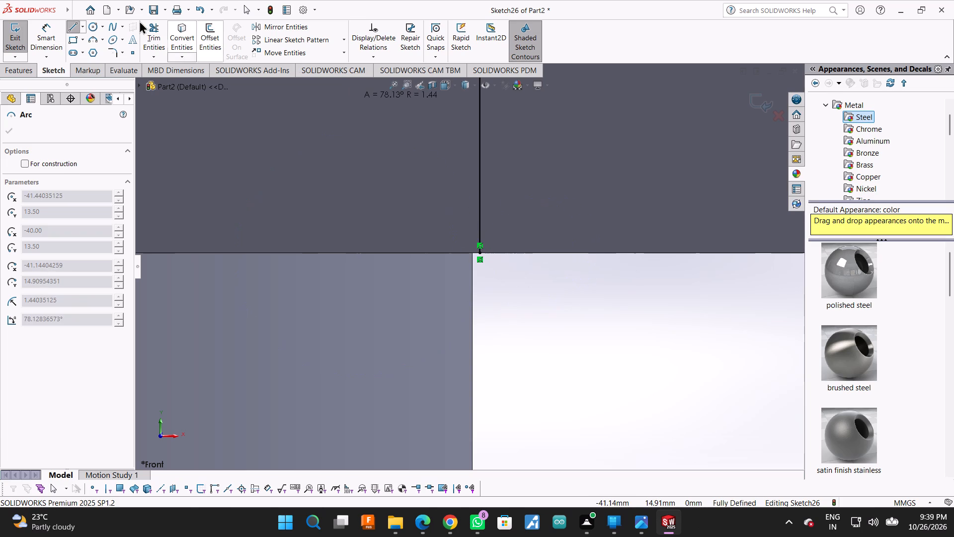
click(71, 27)
scroll(433, 224, down, 2)
scroll(486, 257, down, 3)
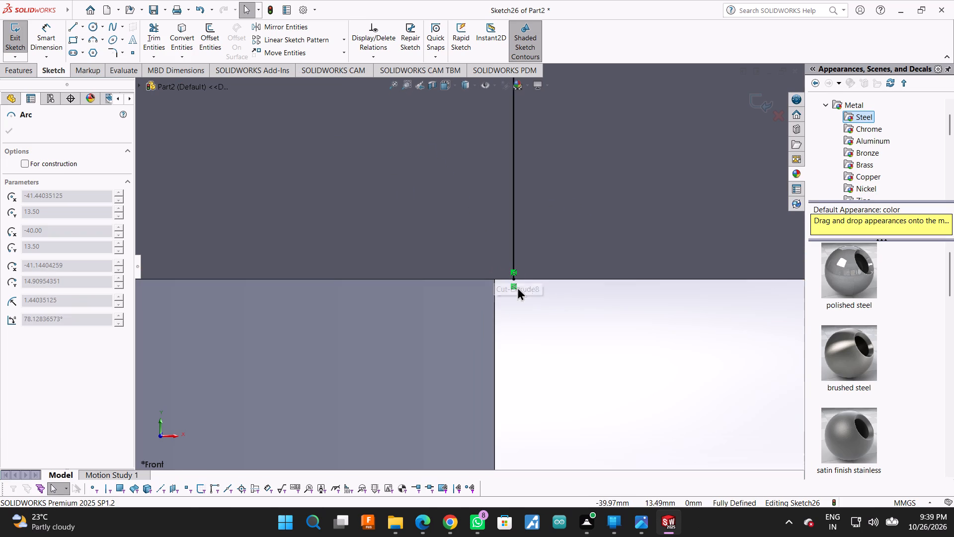
click(73, 24)
click(514, 280)
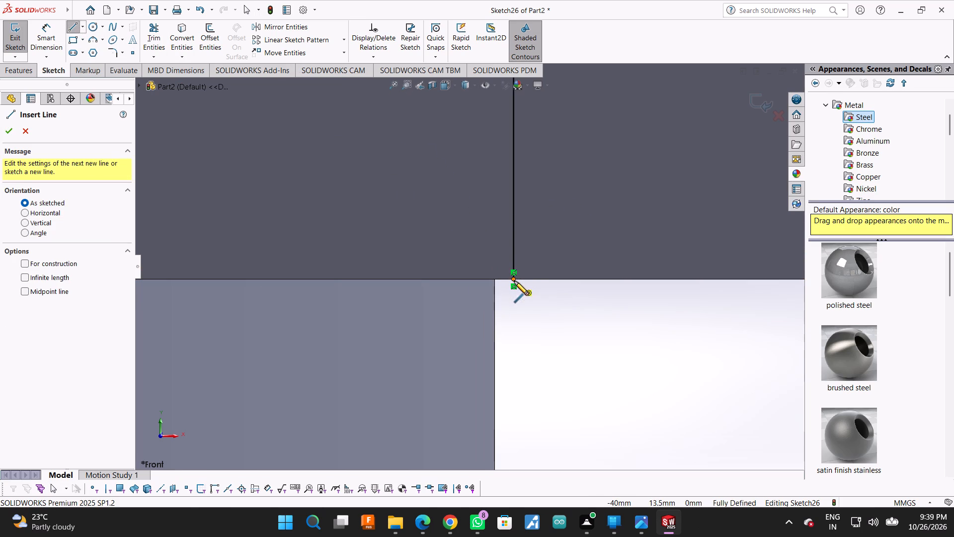
click(513, 316)
scroll(491, 333, up, 8)
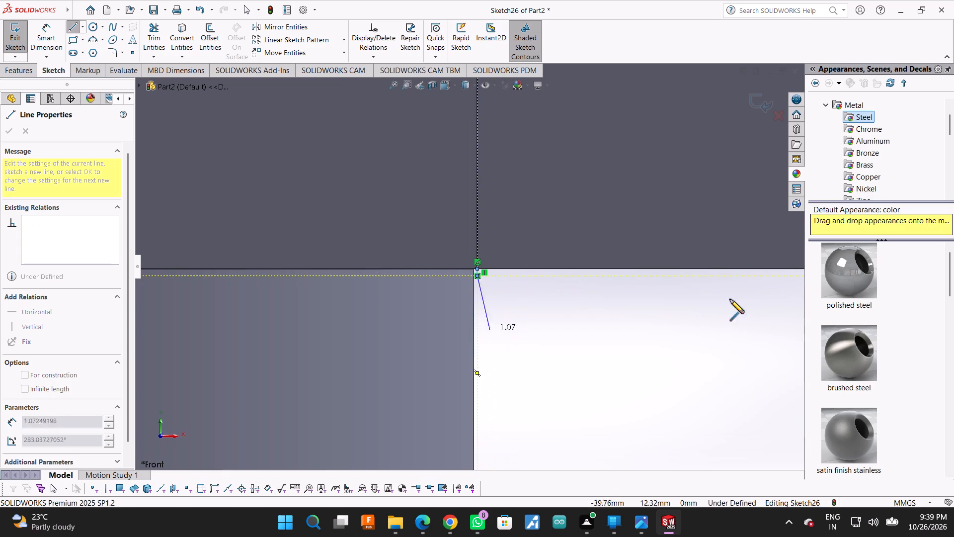
scroll(715, 294, up, 8)
scroll(768, 302, up, 3)
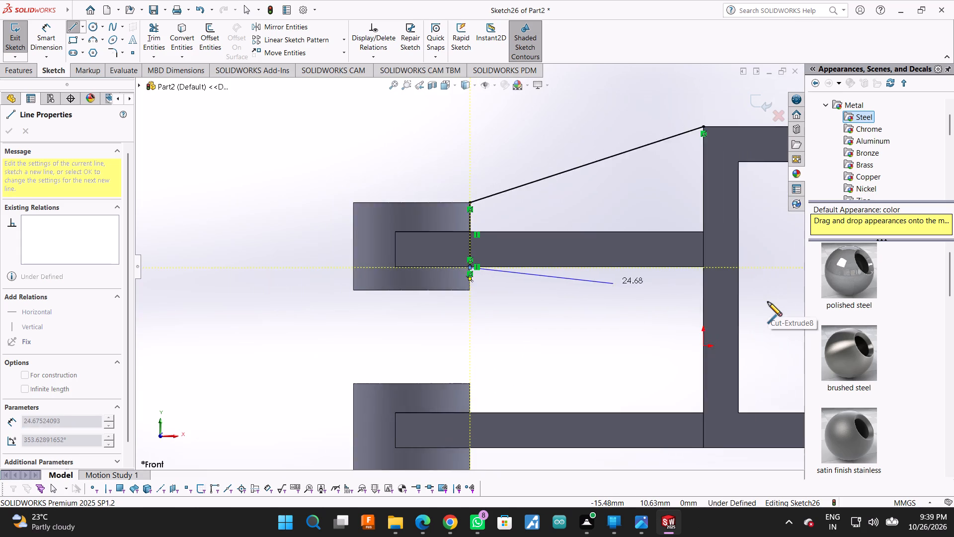
scroll(768, 302, up, 2)
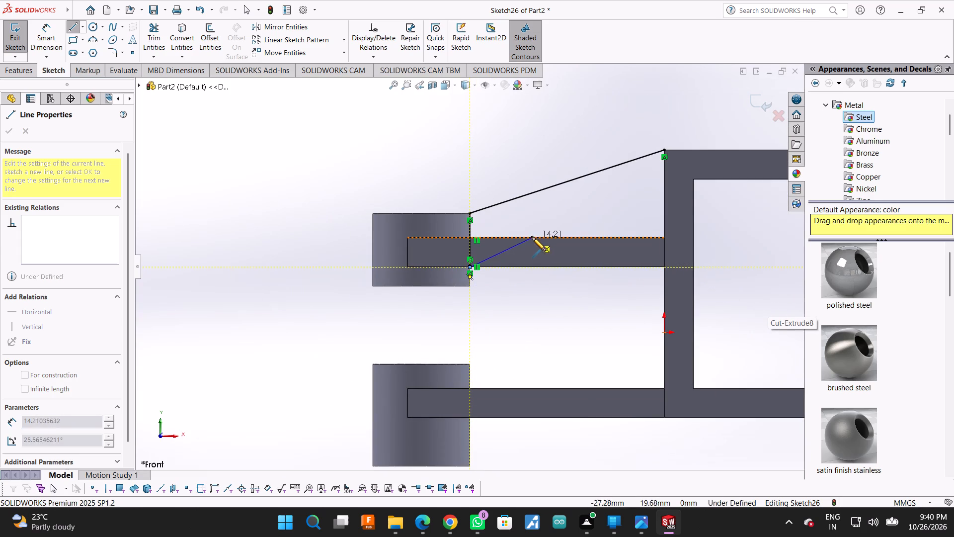
key(Escape)
Dimension the short vertical segment below the upper plate's underside to 1.5 mm.
click(34, 38)
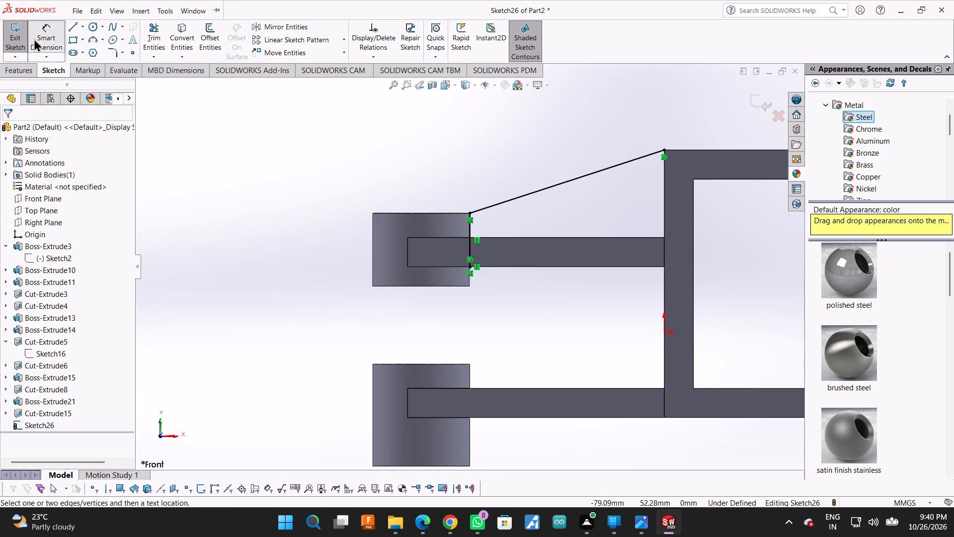
scroll(365, 256, down, 9)
scroll(514, 338, down, 5)
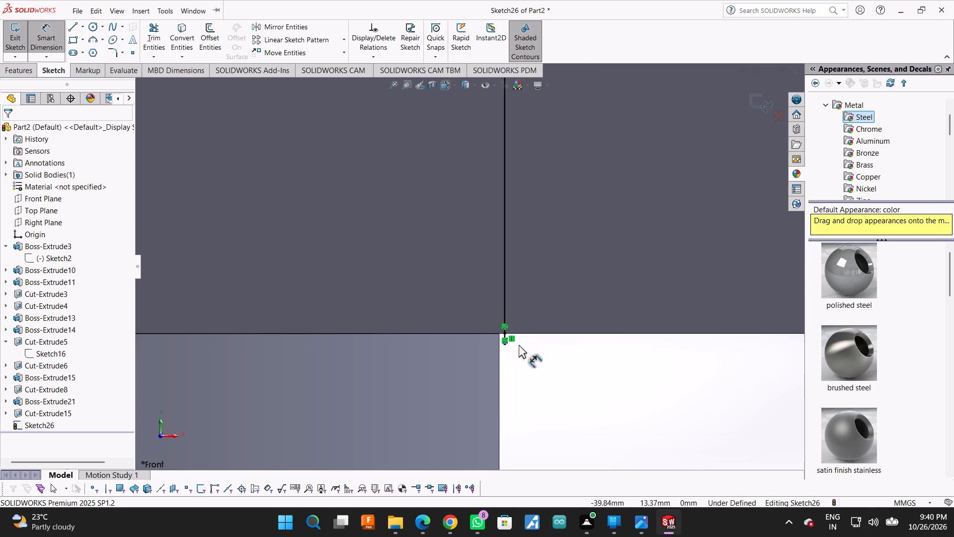
scroll(519, 345, down, 7)
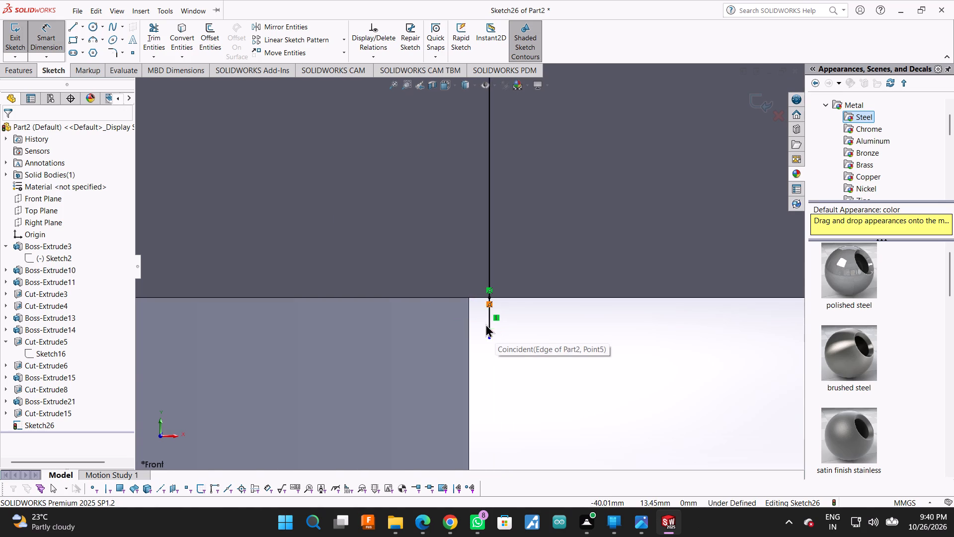
click(490, 325)
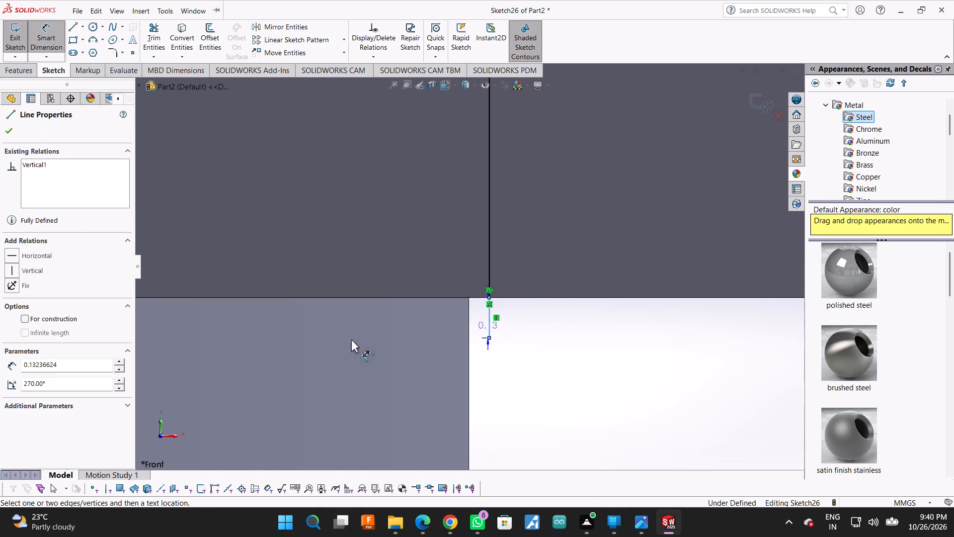
click(332, 340)
key(1)
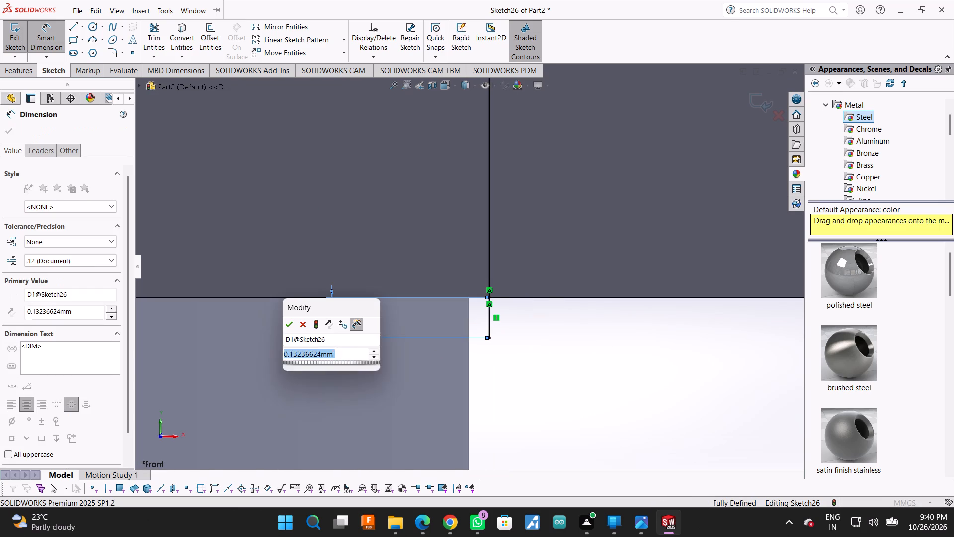
text(.5)
key(Return)
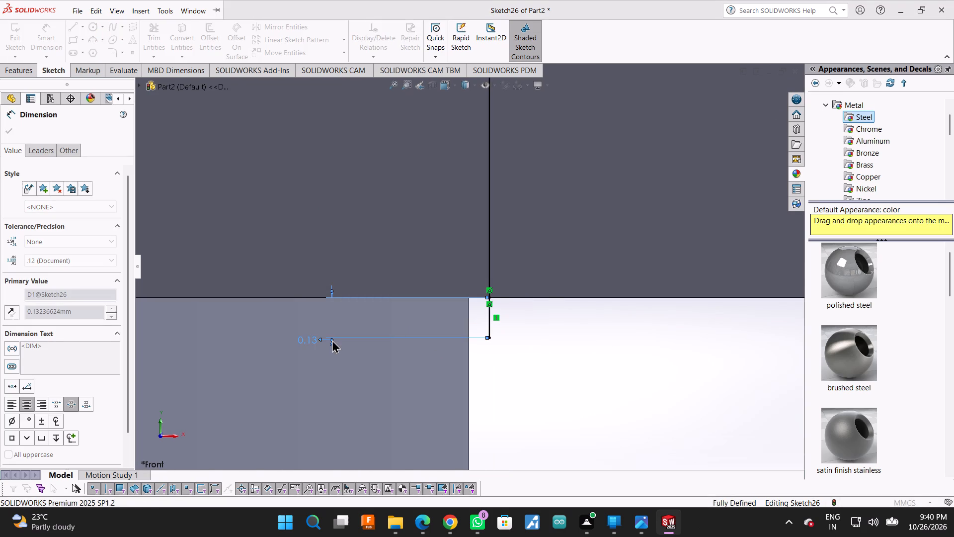
Draw a three-line open profile between the plates, about 28 mm wide and 21 mm high, from the 1.5 mm segment's lower end to the lower boss's side edge.
click(71, 23)
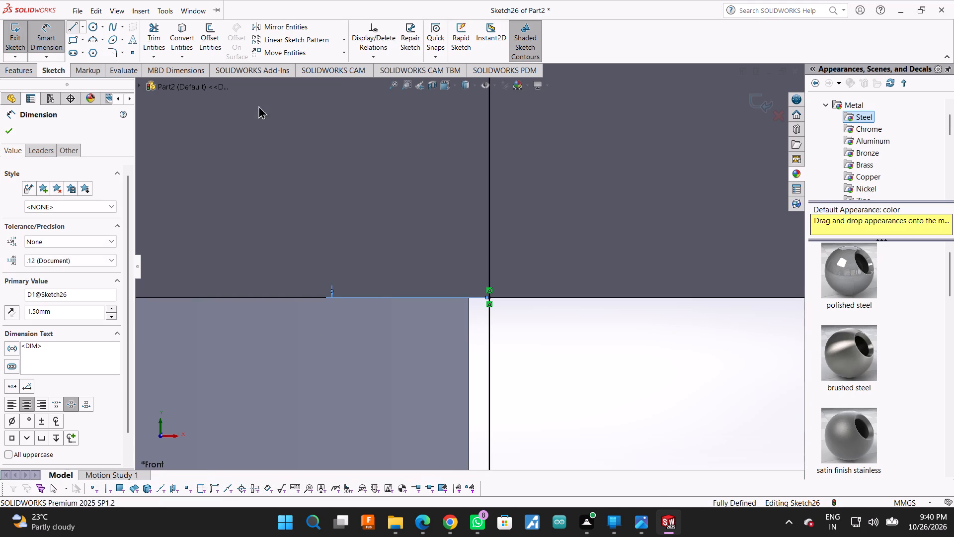
scroll(423, 165, up, 10)
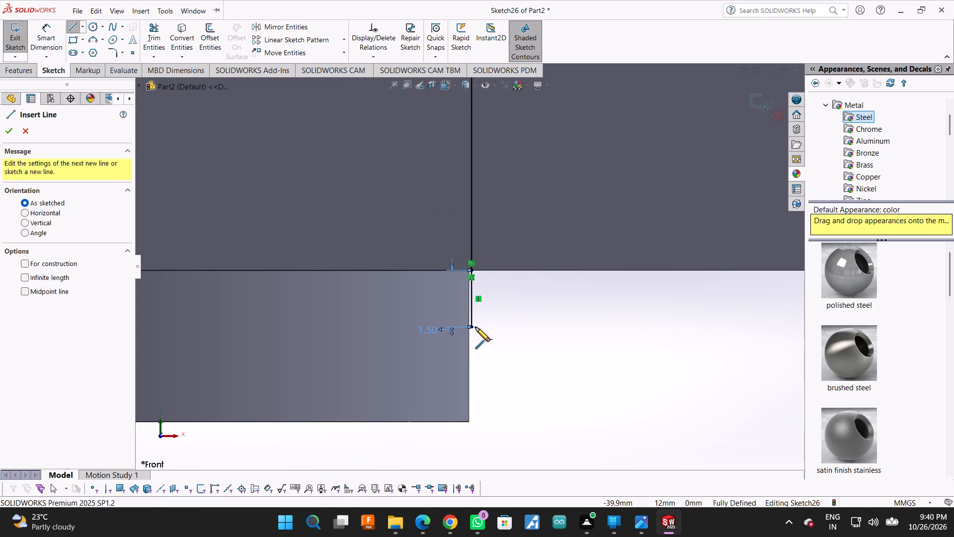
click(473, 327)
scroll(526, 327, up, 7)
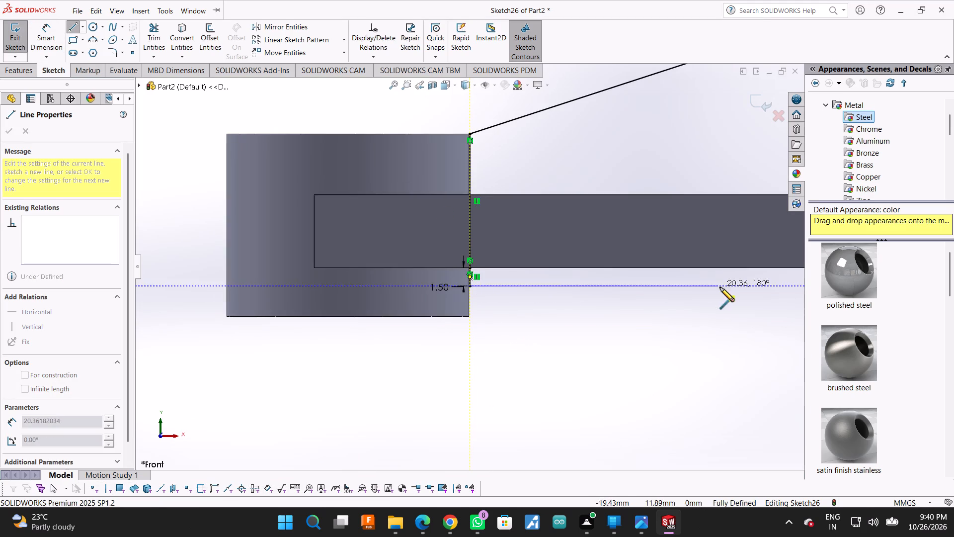
scroll(699, 291, up, 3)
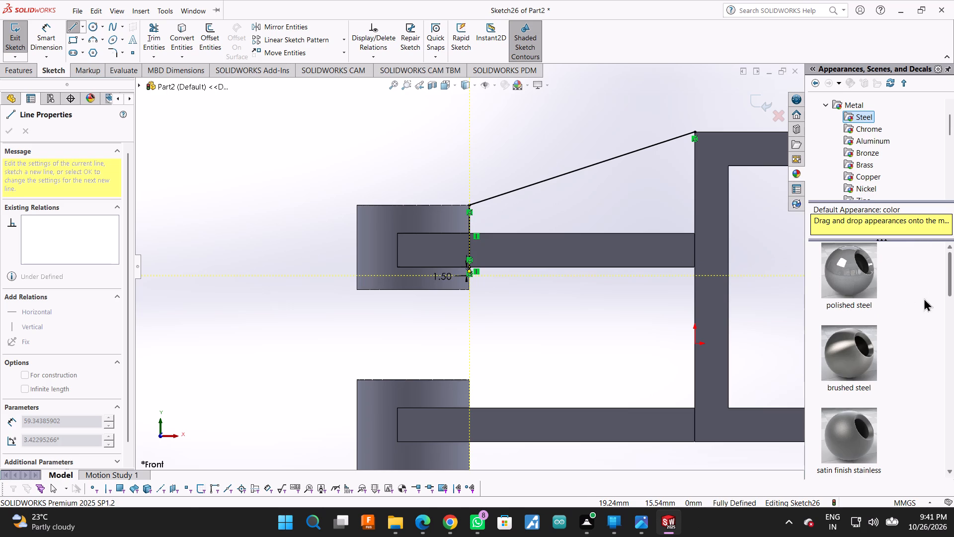
click(627, 273)
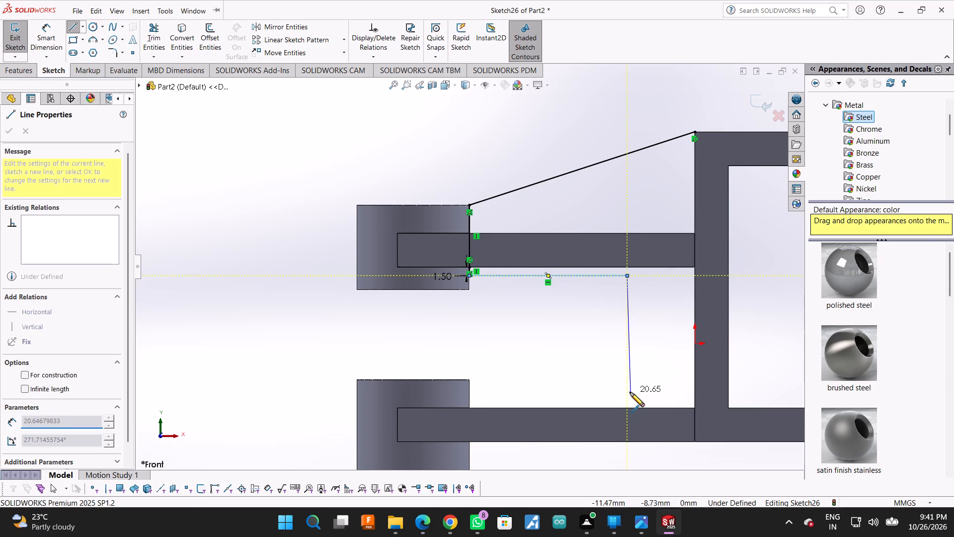
click(630, 392)
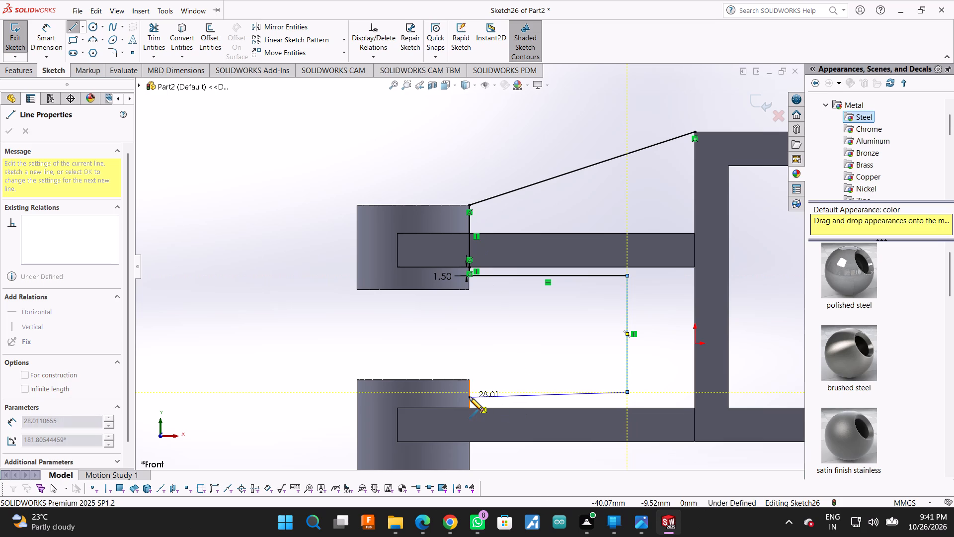
click(469, 397)
Draw a vertical line 18.5 mm long down the lower boss's side to its bottom corner.
scroll(469, 422, up, 3)
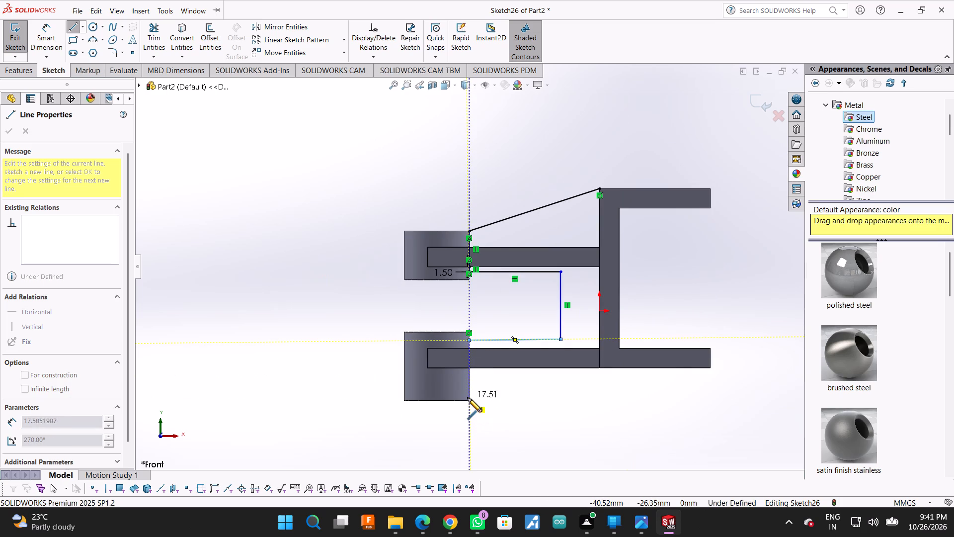
scroll(468, 402, down, 6)
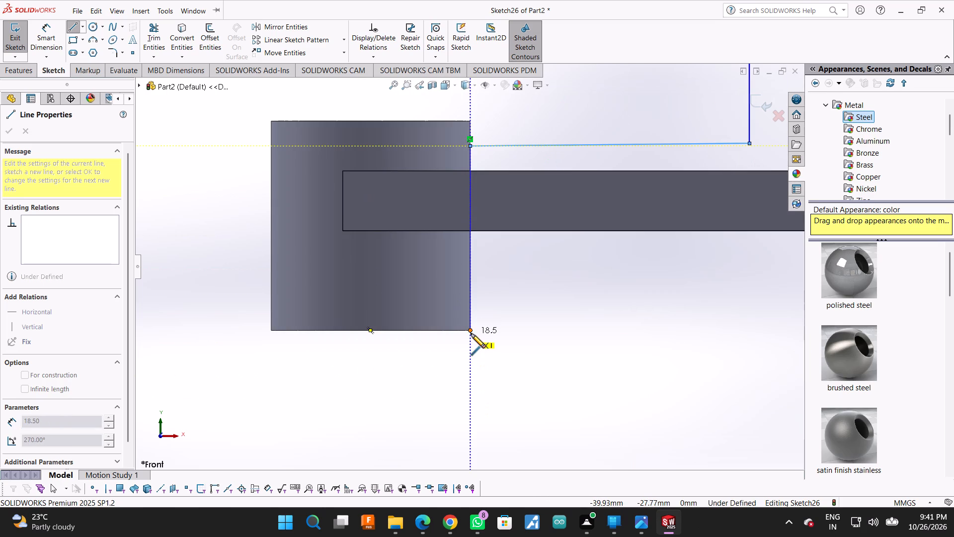
click(470, 332)
Draw a sloped line about 41 mm long between the vertical wall's bottom corner and the lower boss's bottom corner.
scroll(422, 361, up, 7)
scroll(568, 263, down, 2)
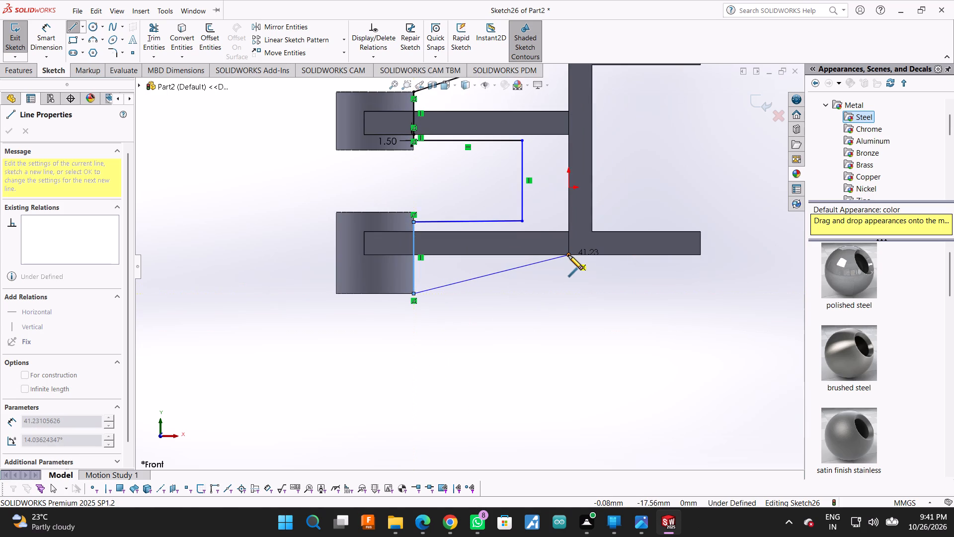
double_click(568, 255)
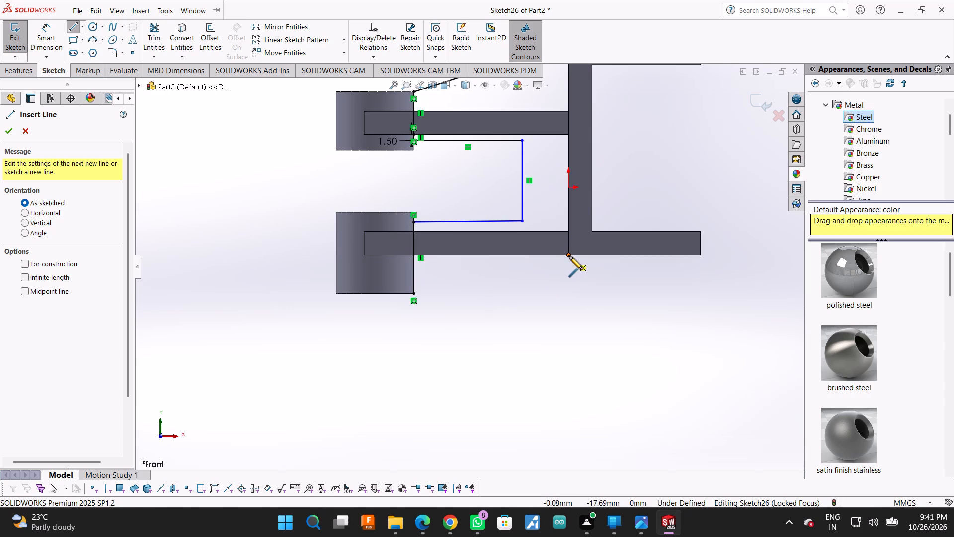
click(569, 256)
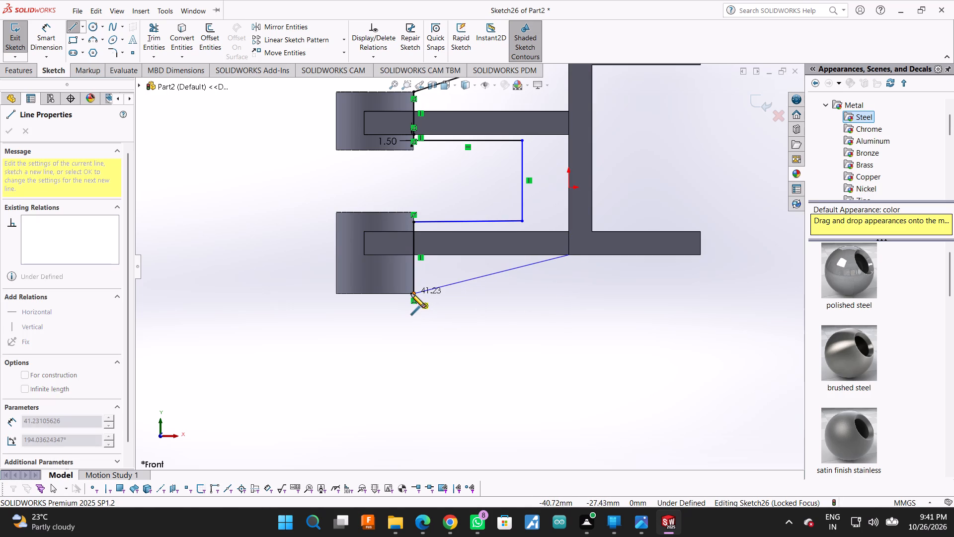
click(414, 292)
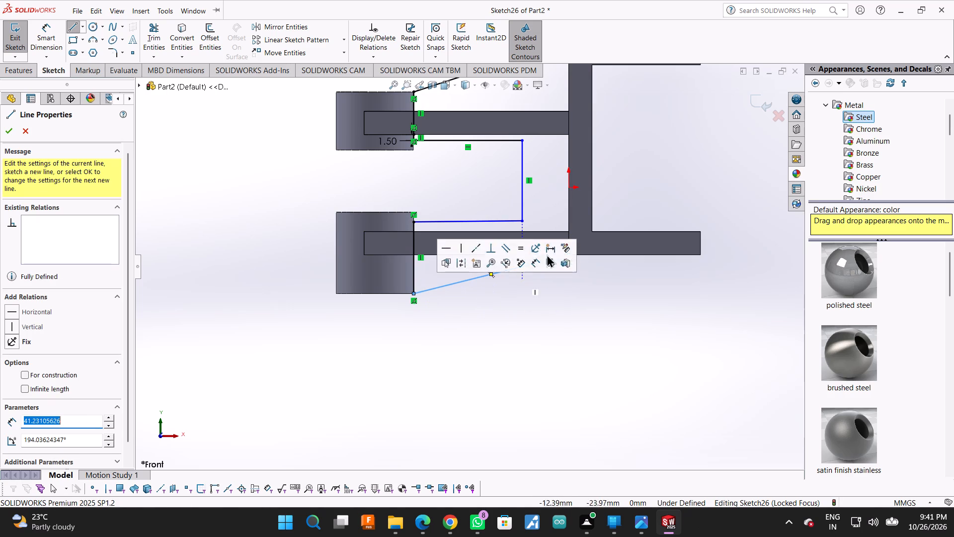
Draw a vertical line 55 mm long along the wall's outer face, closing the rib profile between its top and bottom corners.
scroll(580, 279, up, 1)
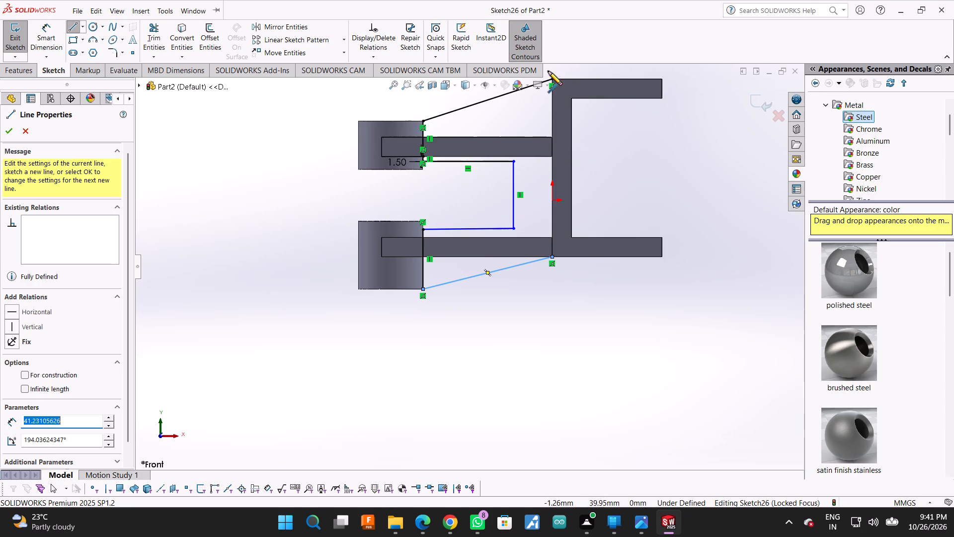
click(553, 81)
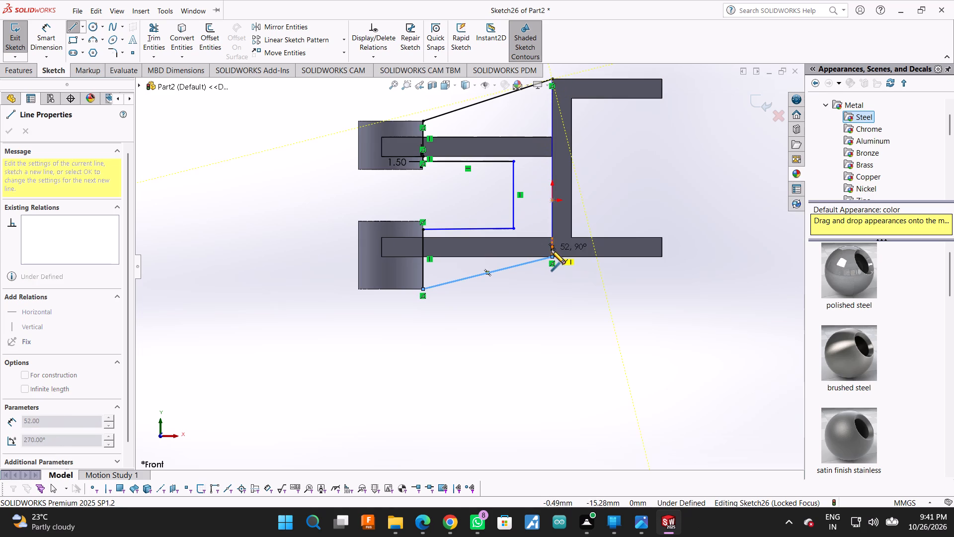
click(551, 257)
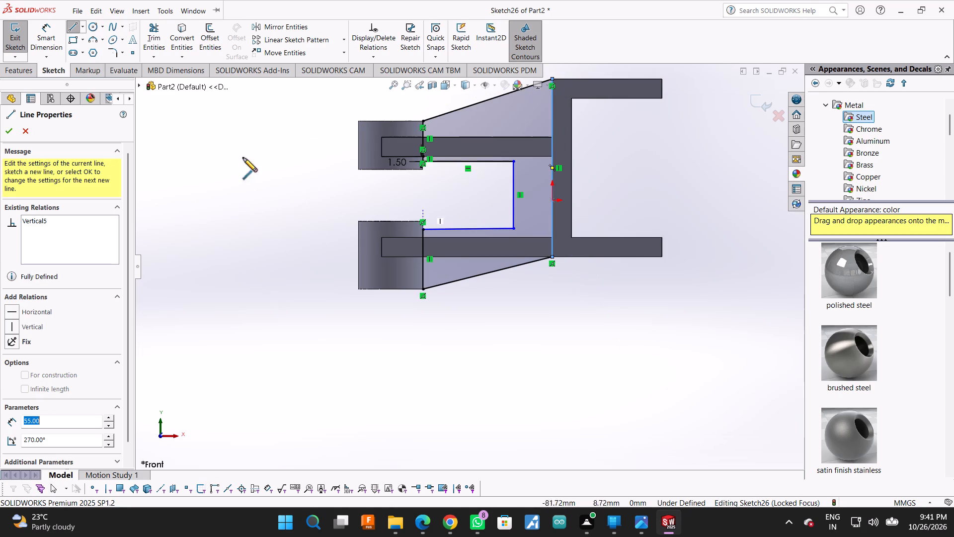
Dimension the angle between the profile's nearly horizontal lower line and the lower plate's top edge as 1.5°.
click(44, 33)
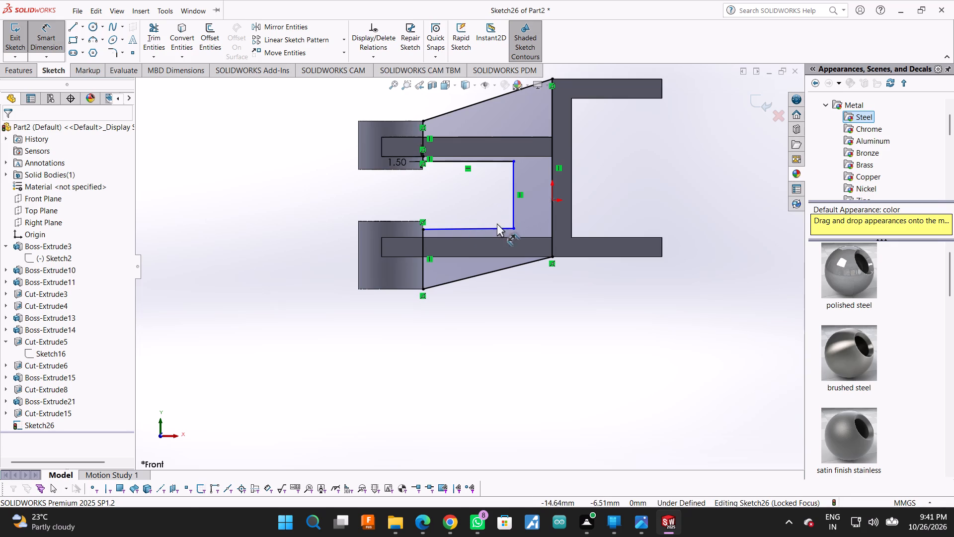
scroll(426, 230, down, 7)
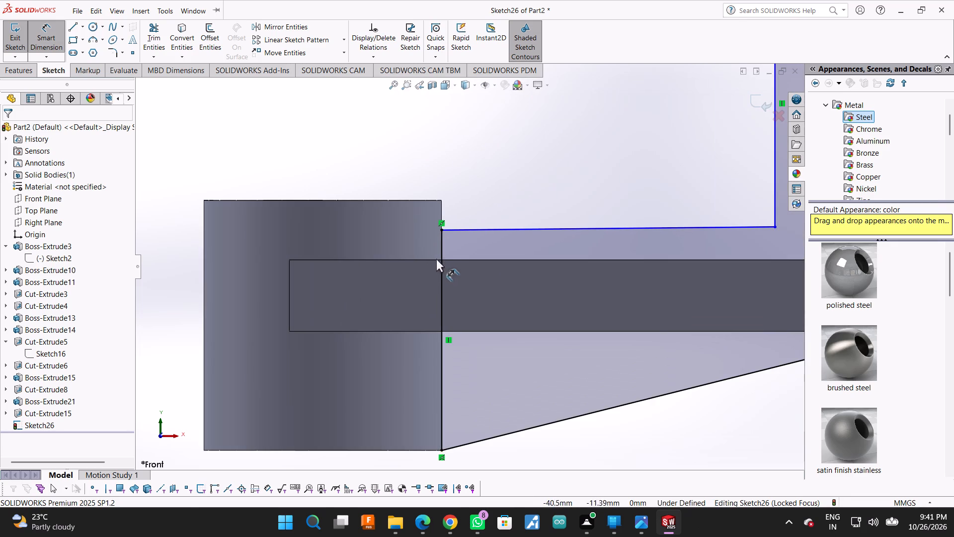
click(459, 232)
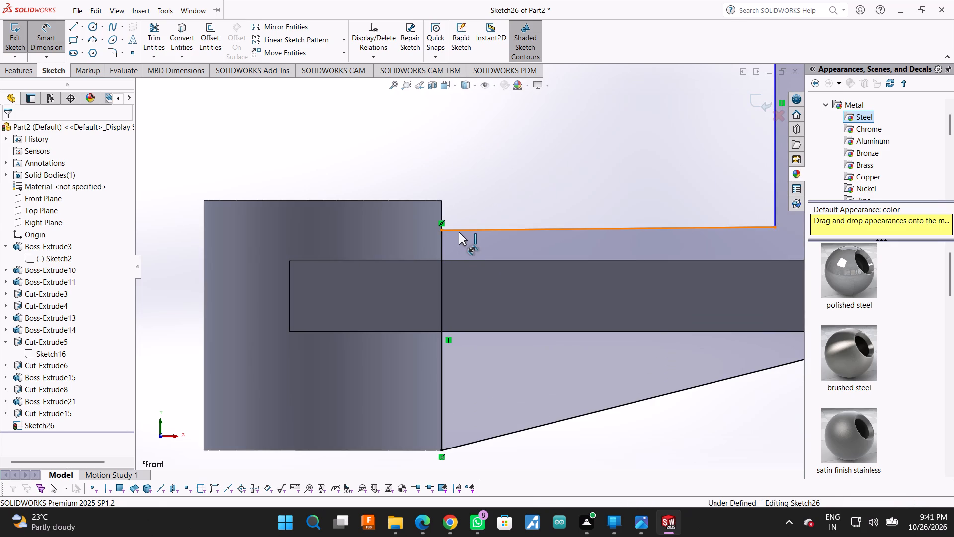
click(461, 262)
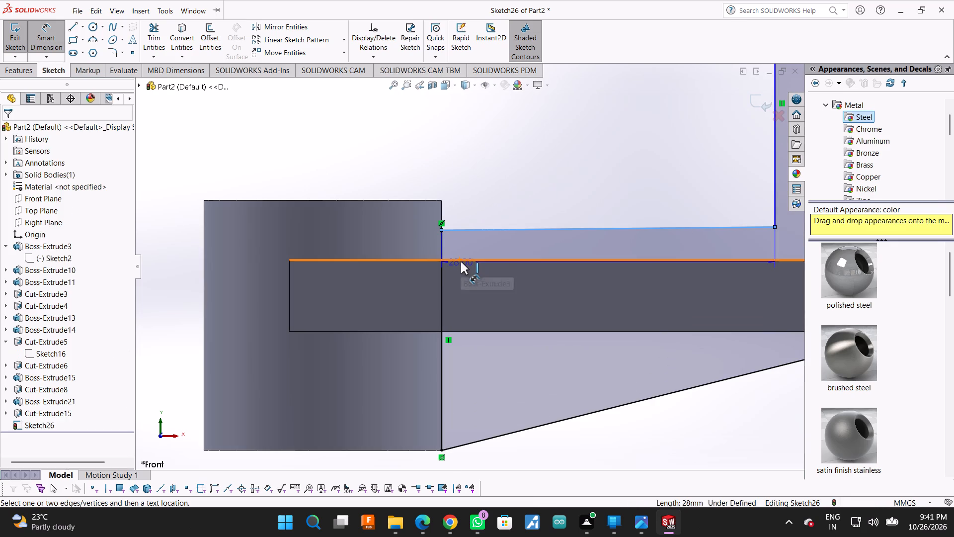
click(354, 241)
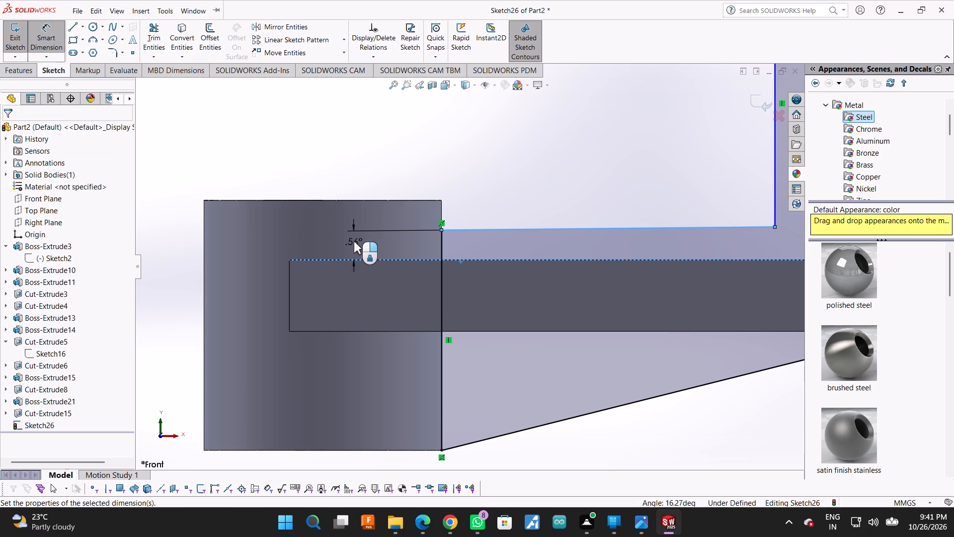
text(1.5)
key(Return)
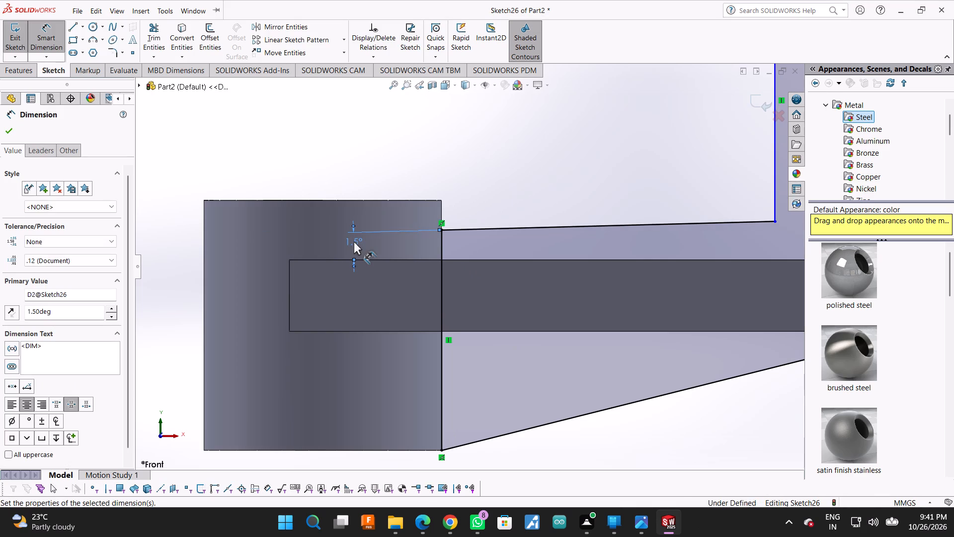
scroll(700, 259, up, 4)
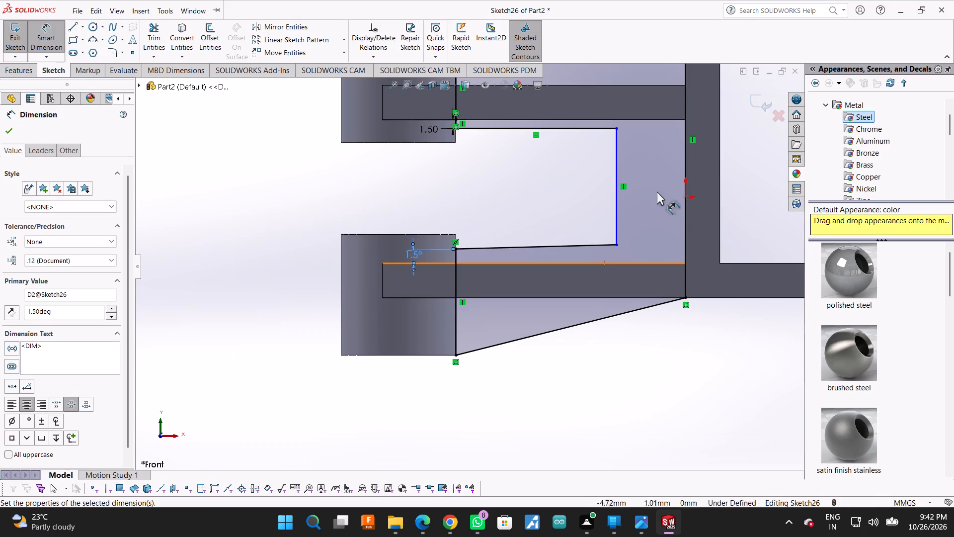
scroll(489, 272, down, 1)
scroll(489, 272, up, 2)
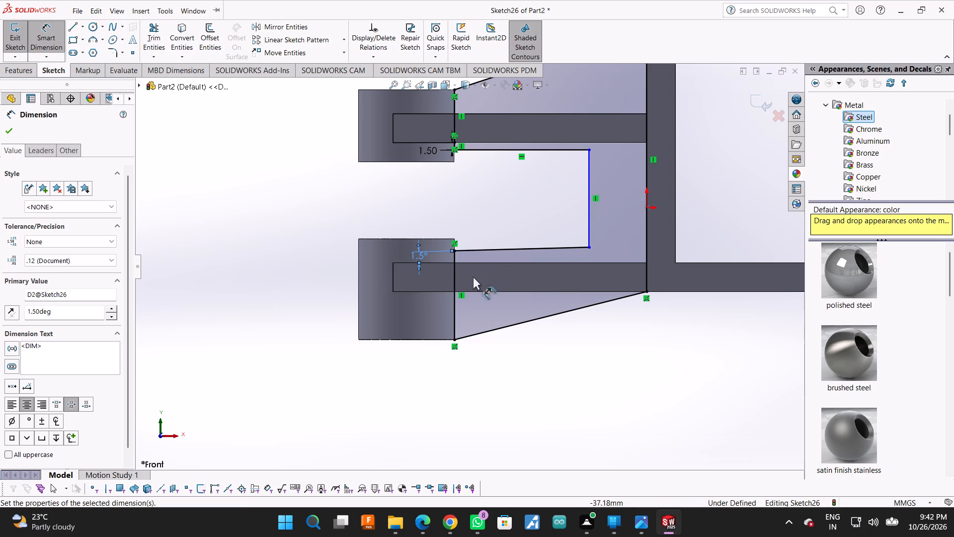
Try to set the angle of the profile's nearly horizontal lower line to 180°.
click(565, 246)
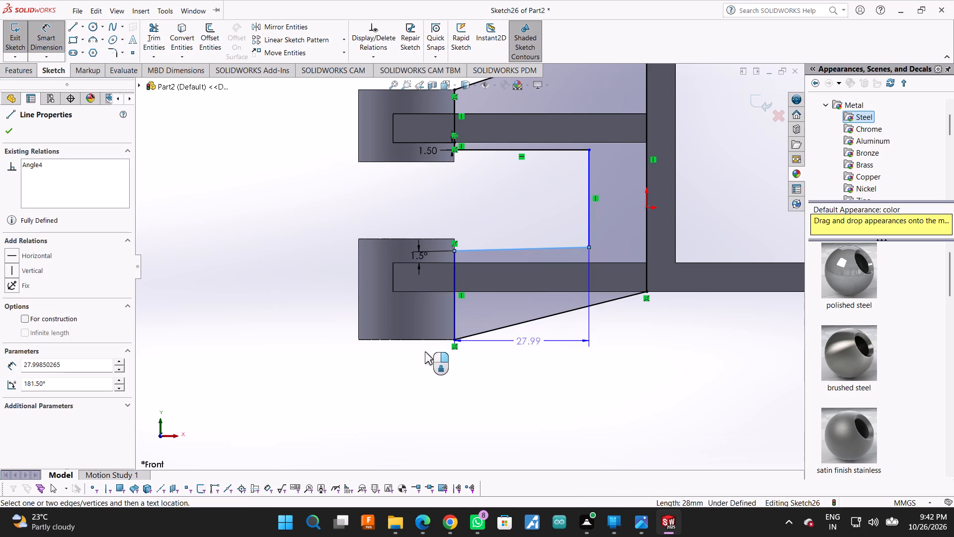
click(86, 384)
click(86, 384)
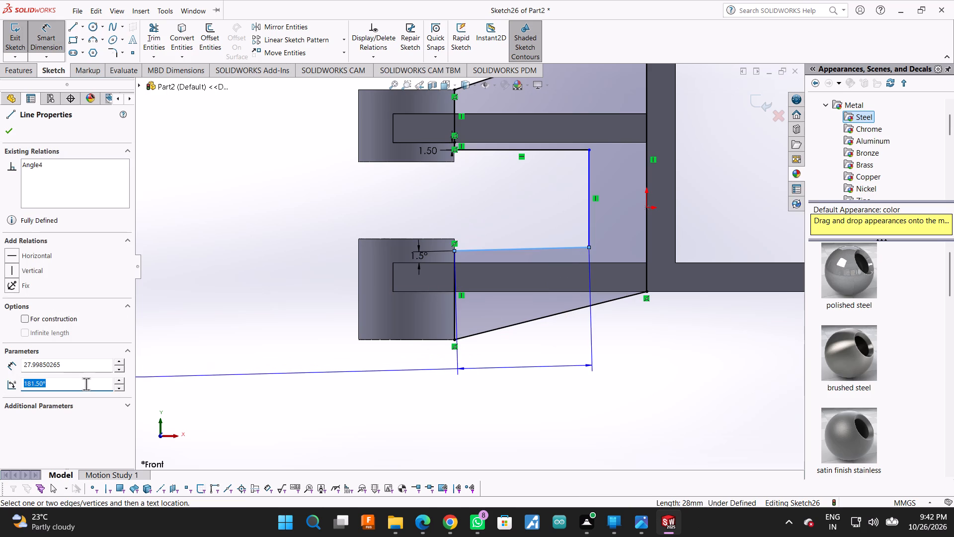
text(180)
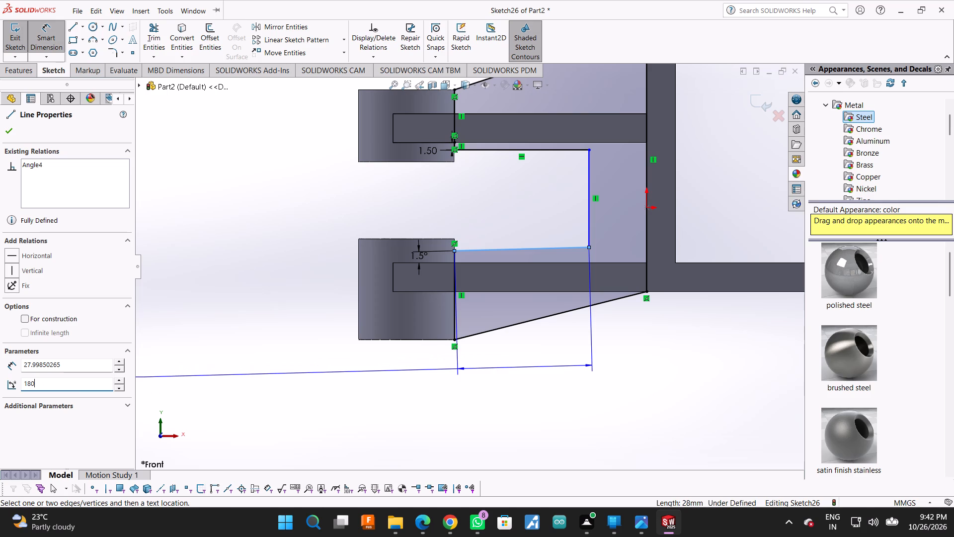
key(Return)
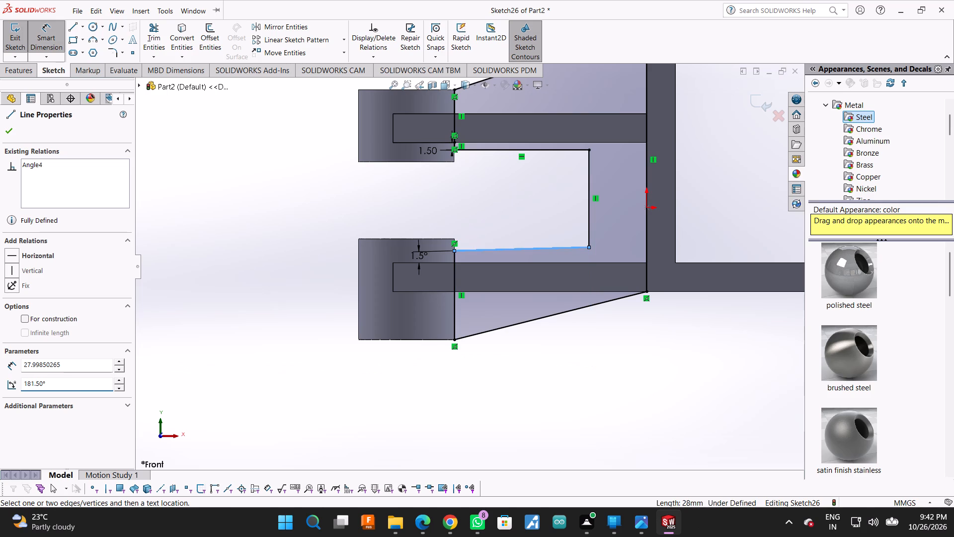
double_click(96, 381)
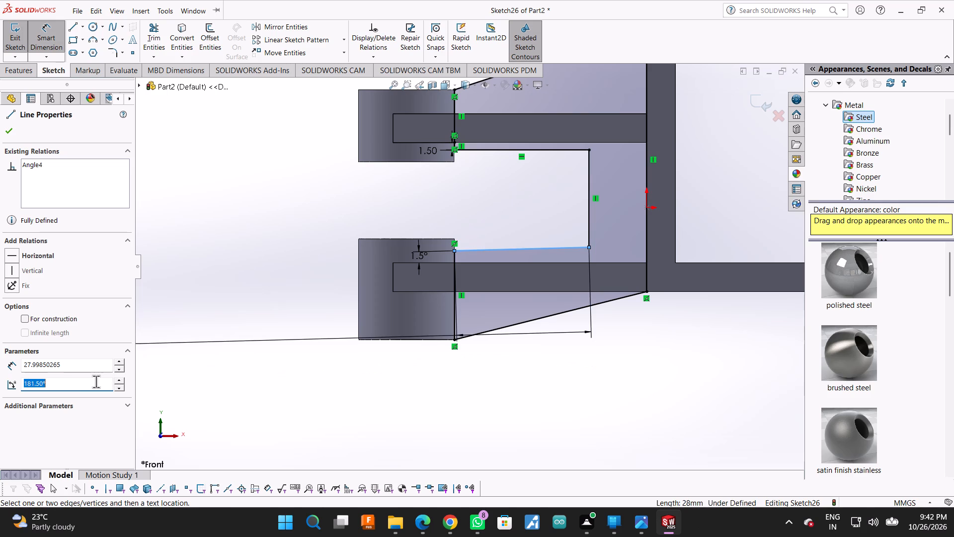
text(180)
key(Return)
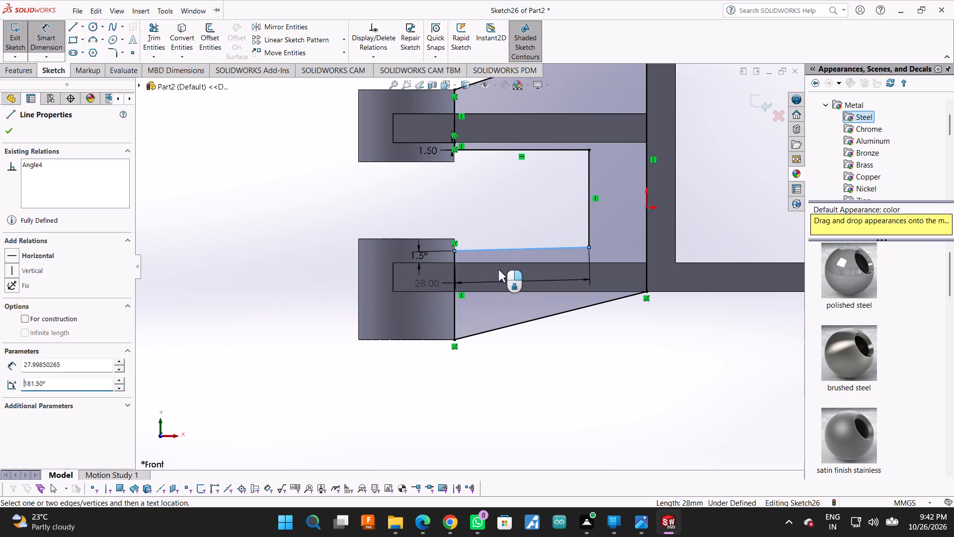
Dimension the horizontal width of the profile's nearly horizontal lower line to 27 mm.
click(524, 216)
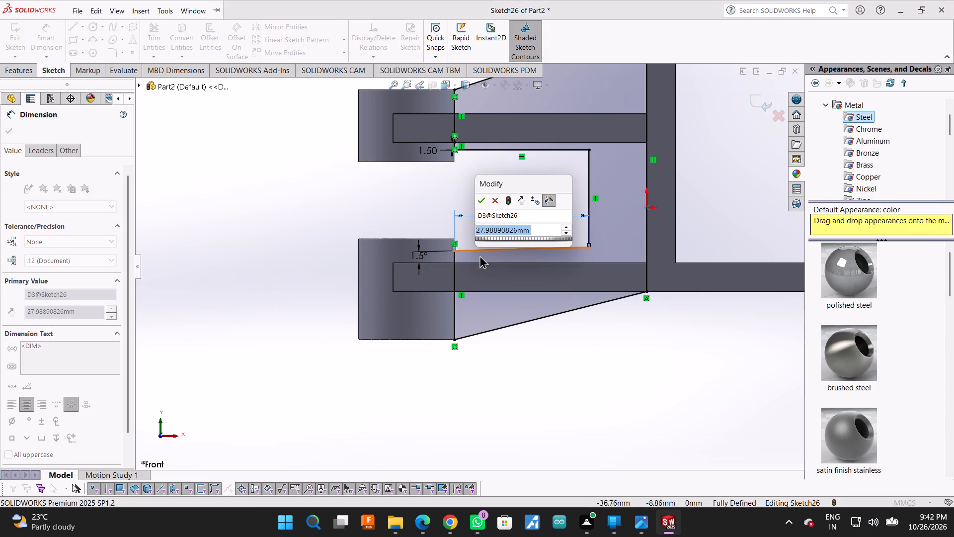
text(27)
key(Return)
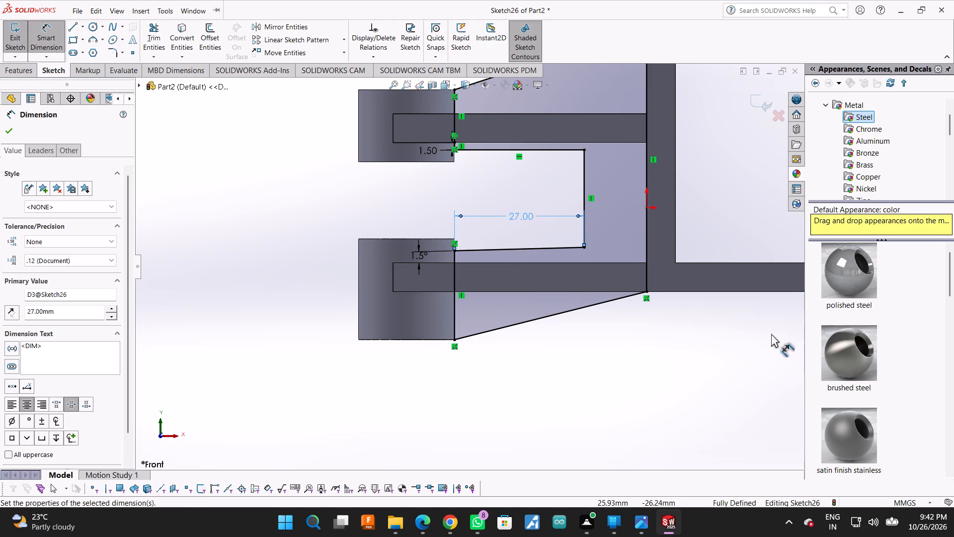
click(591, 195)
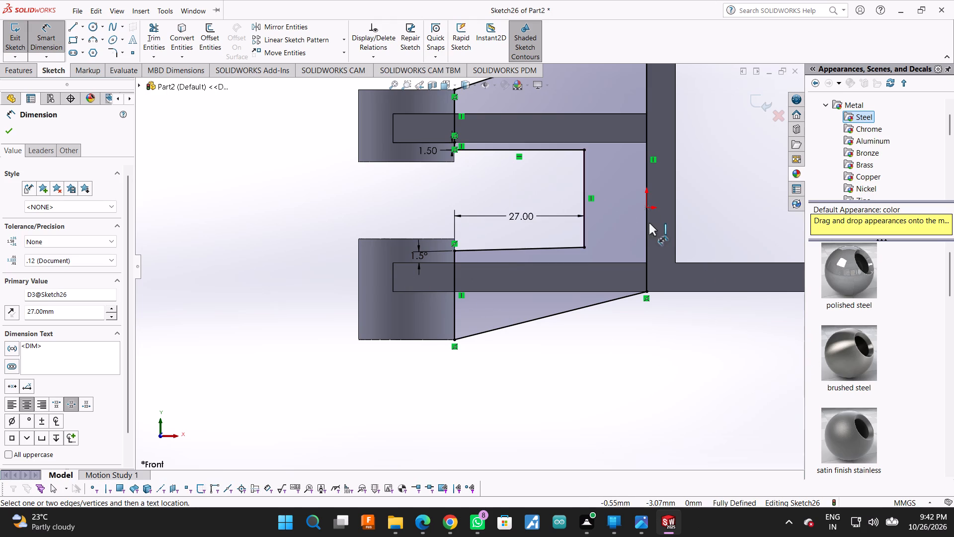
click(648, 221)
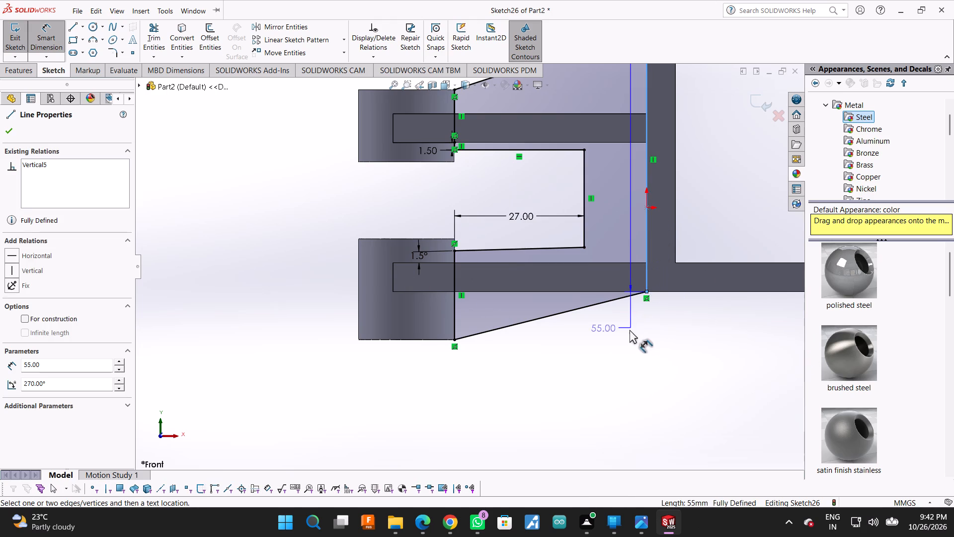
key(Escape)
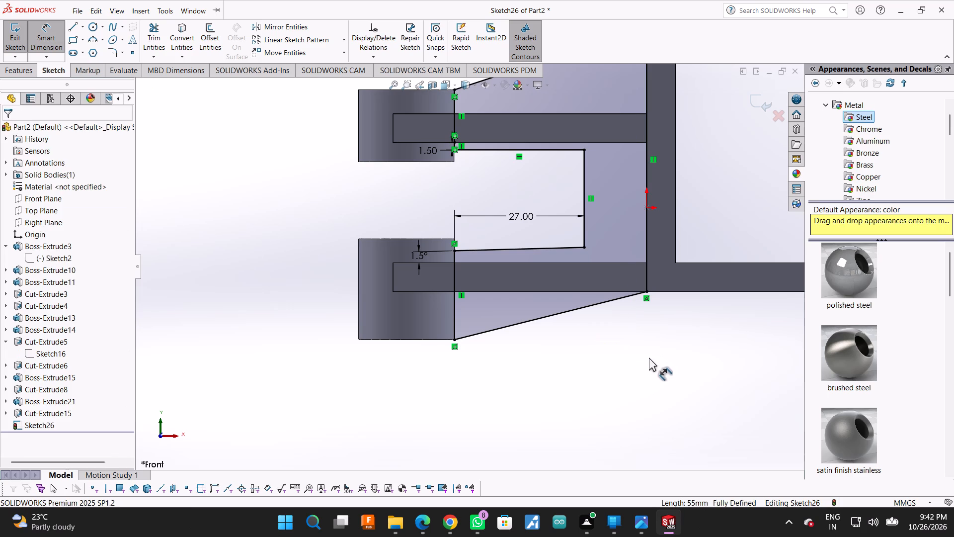
Undo the recent dimensions and profile lines back to the single horizontal line under the upper plate.
key(ctrl+z)
key(ctrl+z)
key(ctrl+z)
key(ctrl+z)
key(ctrl+z)
key(ctrl+z)
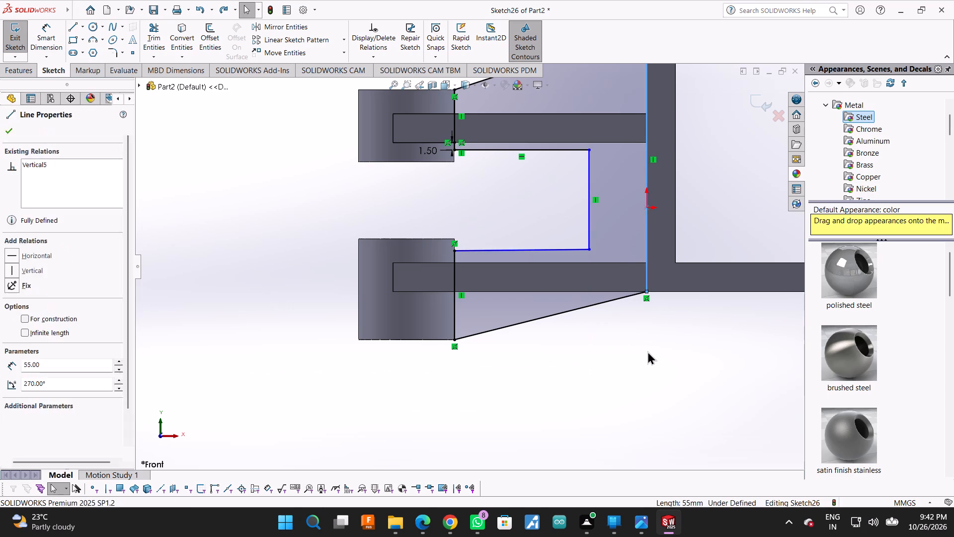
key(ctrl+z)
key(ctrl+z)
key(ctrl+z)
key(ctrl+z)
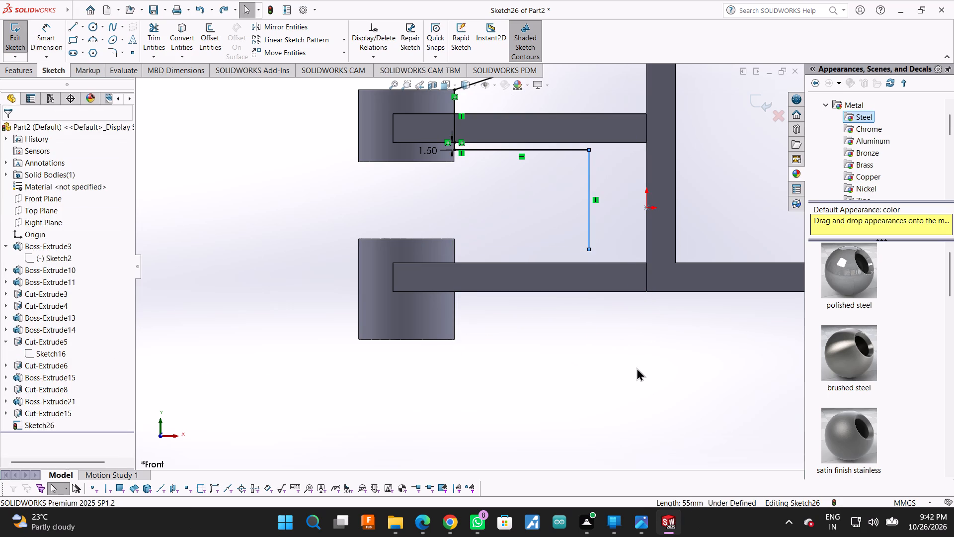
key(ctrl+z)
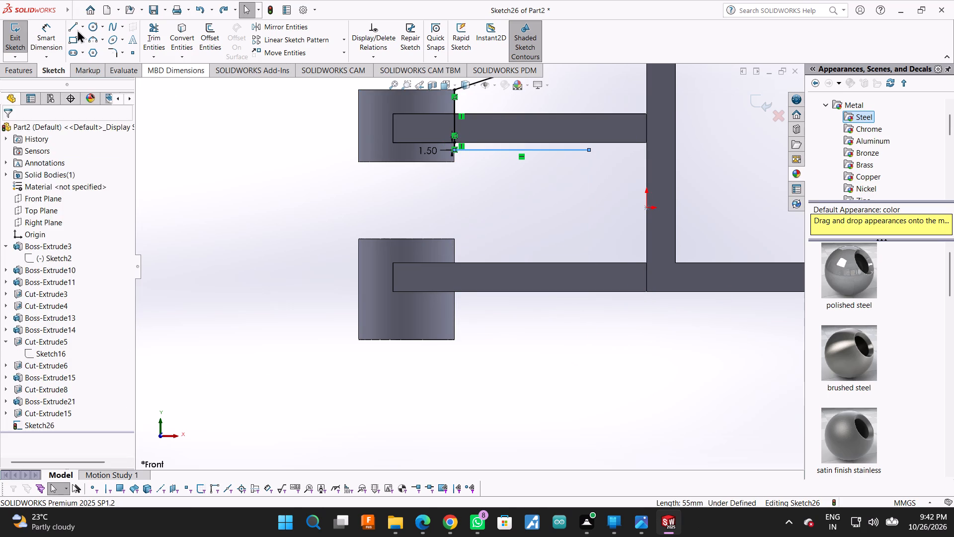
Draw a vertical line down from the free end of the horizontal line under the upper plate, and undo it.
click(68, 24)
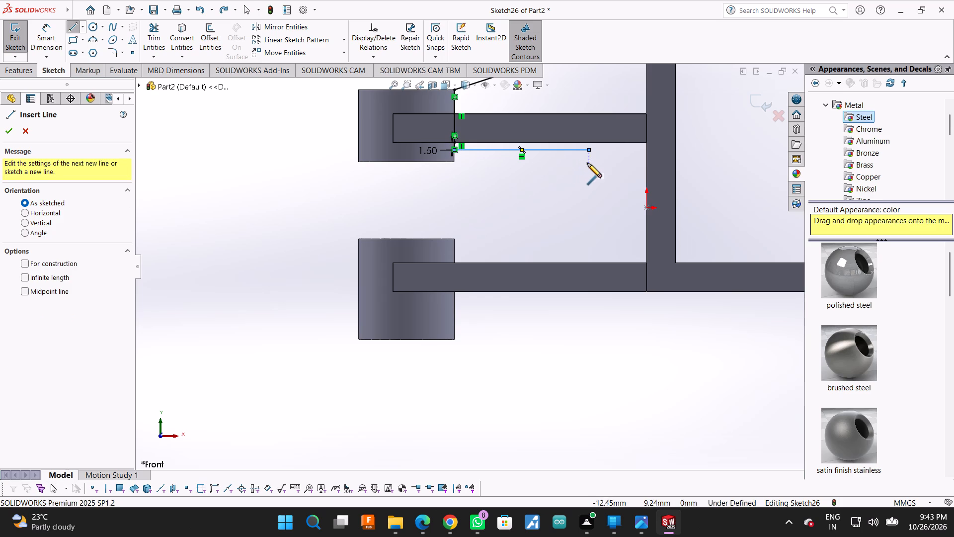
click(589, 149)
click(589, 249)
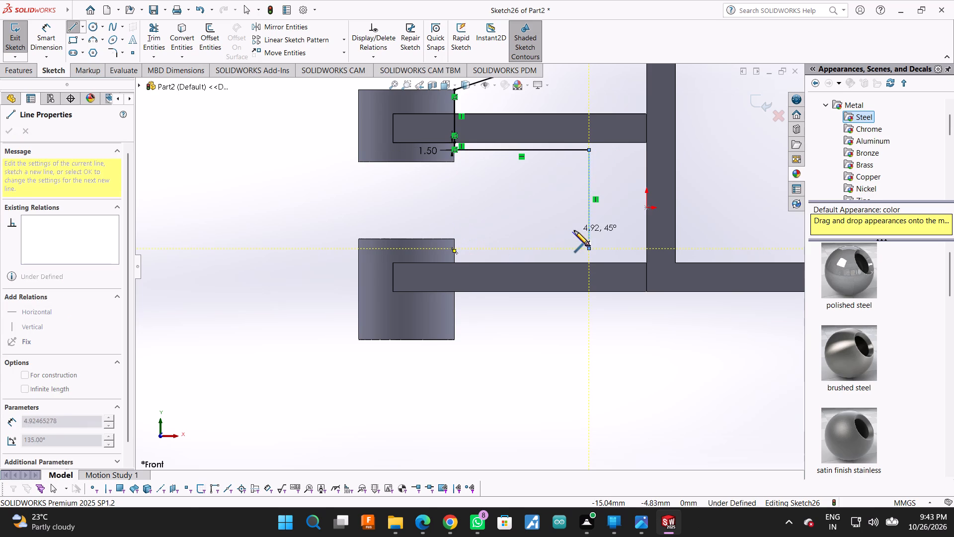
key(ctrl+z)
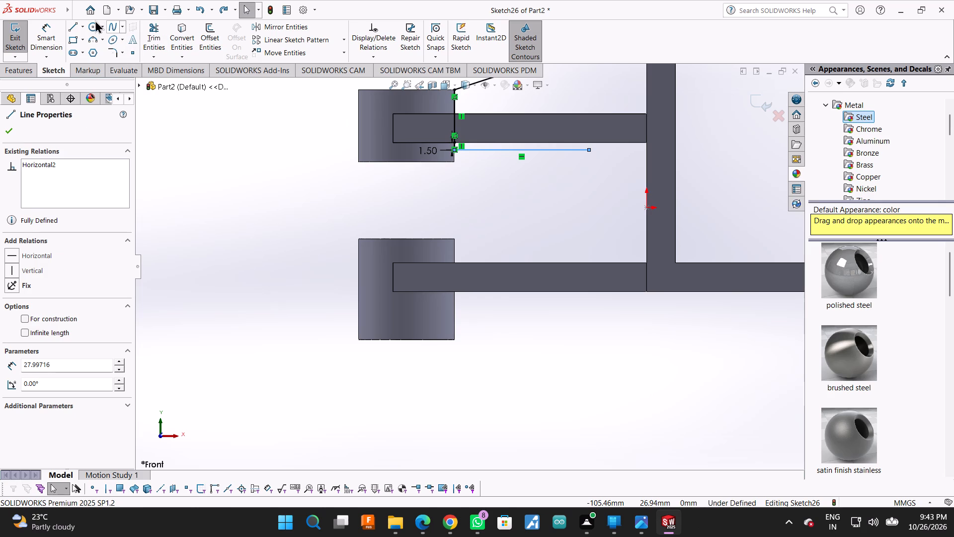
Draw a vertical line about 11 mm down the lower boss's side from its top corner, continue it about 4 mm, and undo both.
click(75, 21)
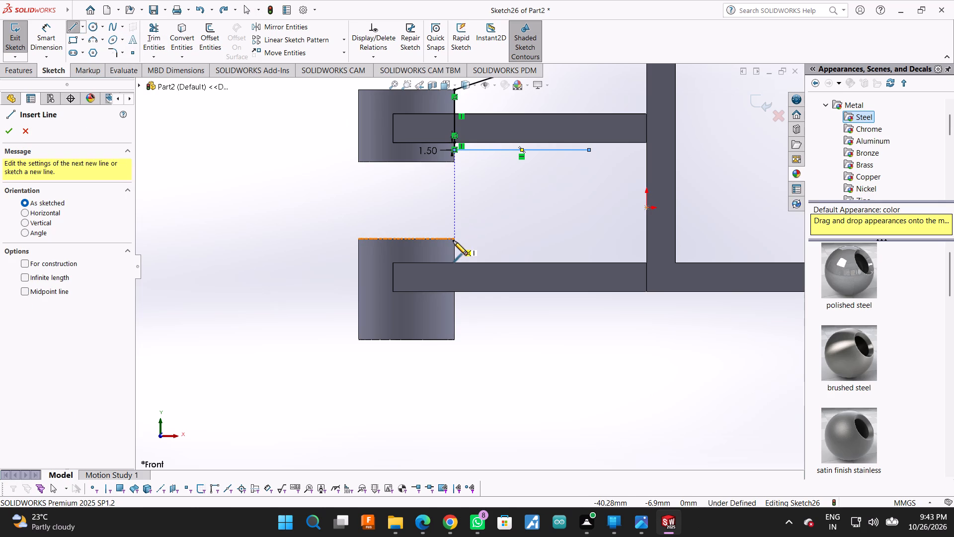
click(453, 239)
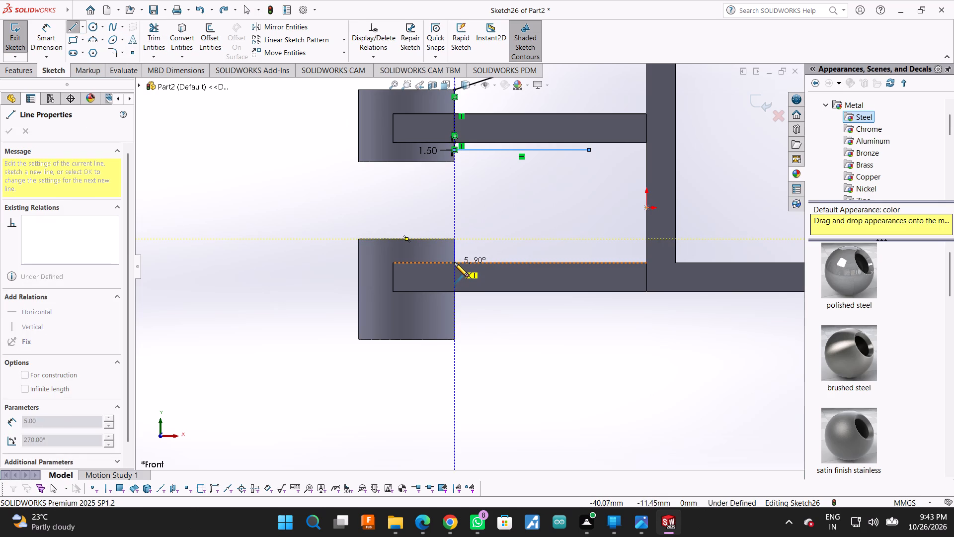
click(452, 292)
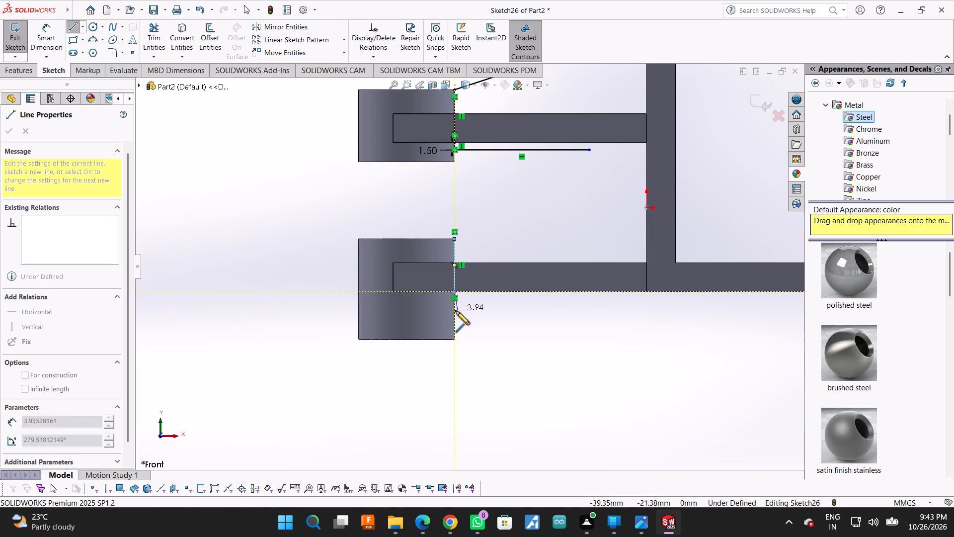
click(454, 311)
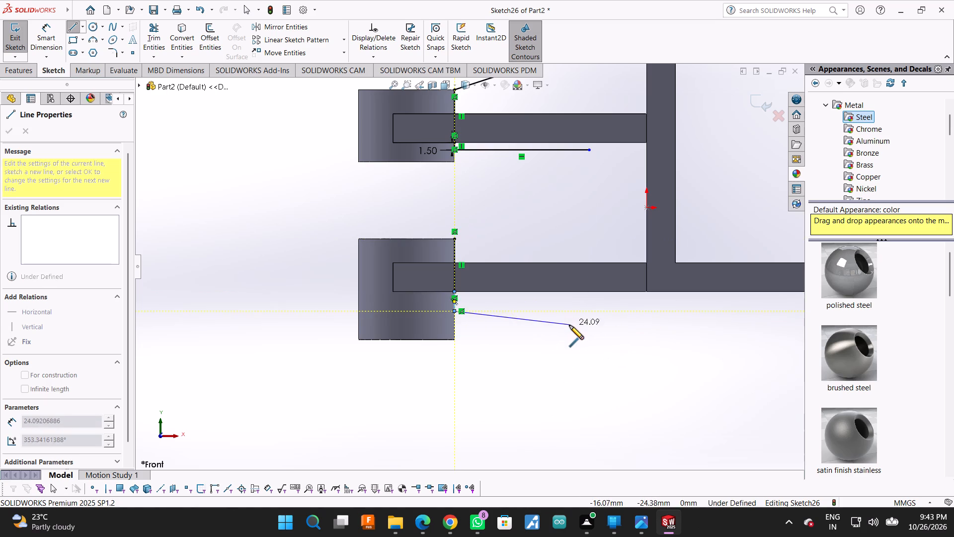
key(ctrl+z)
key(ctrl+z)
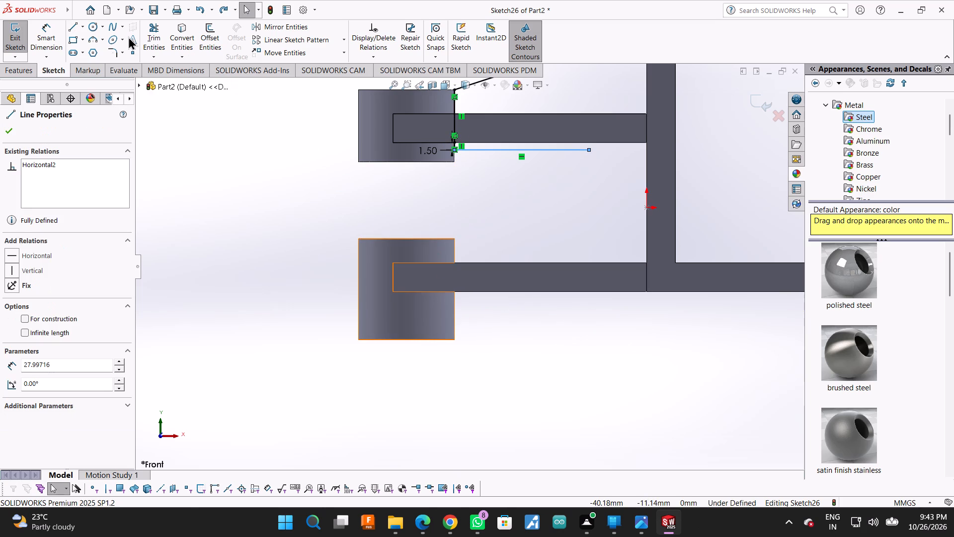
Draw lines from the lower boss's bottom corner up its side to about 3.4 mm above the plate, across 28 mm, and up to the upper line's end.
click(69, 25)
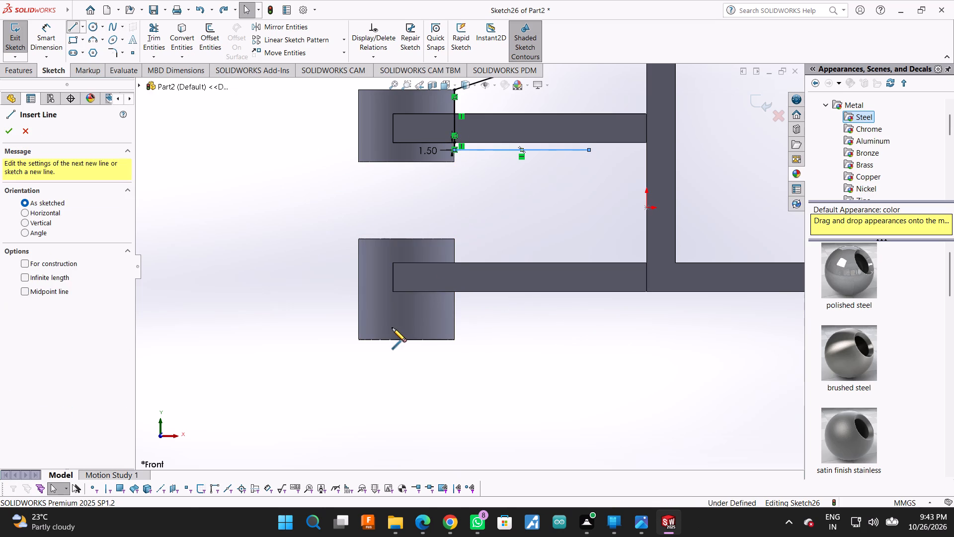
click(454, 341)
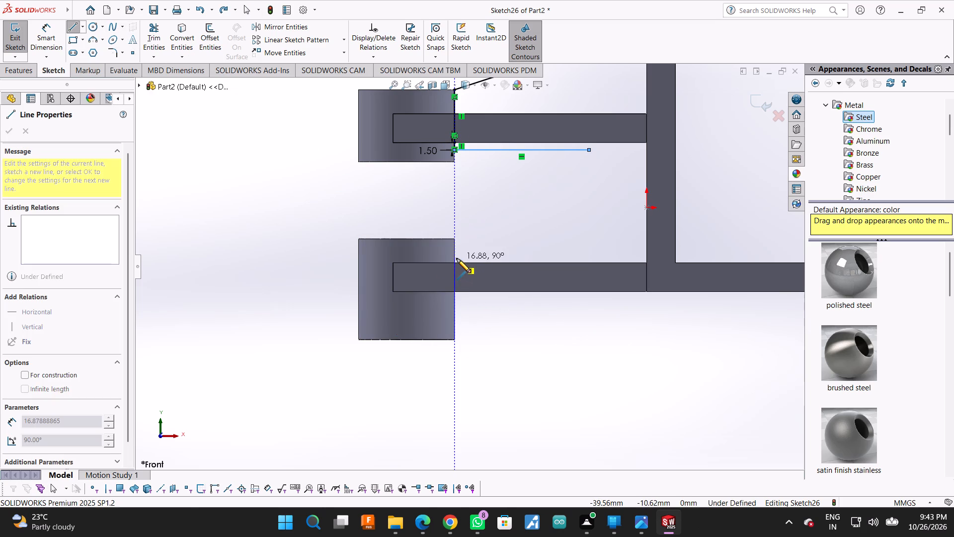
click(456, 263)
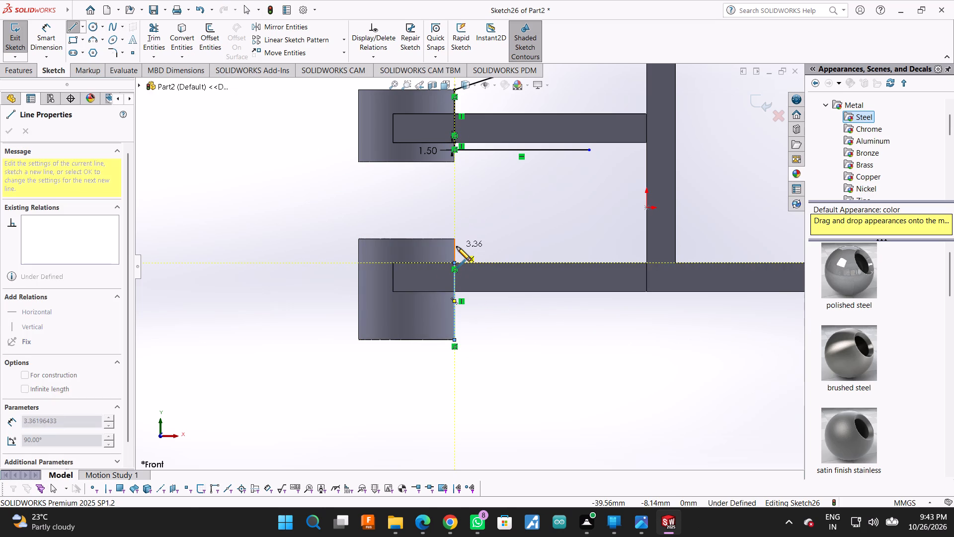
click(457, 247)
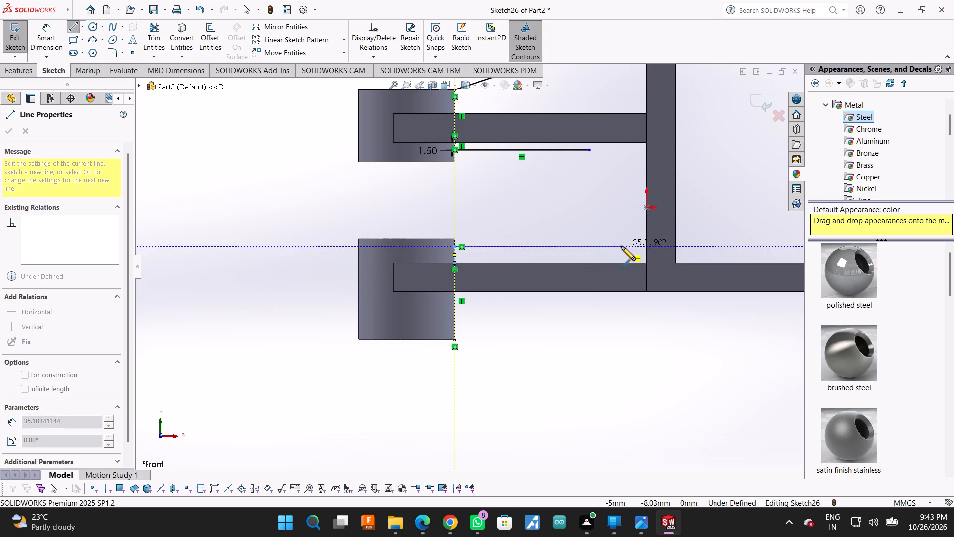
click(590, 244)
click(588, 150)
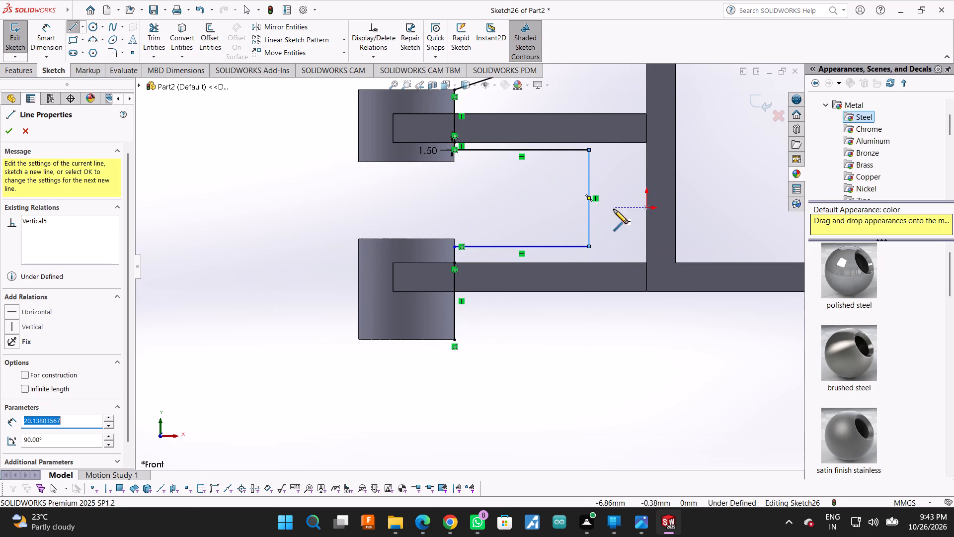
Dimension the short vertical line above the lower plate at the boss's side to 1.5 mm.
click(49, 28)
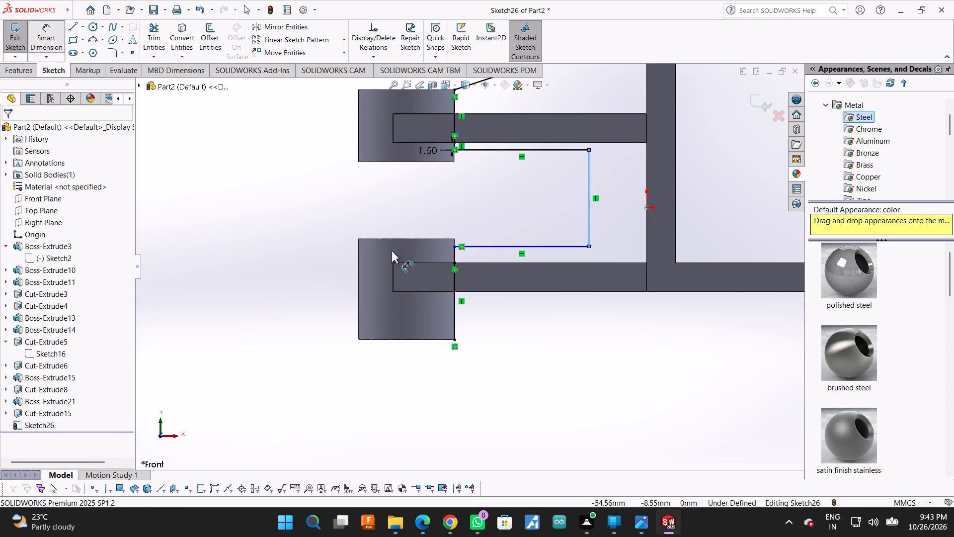
scroll(445, 258, down, 2)
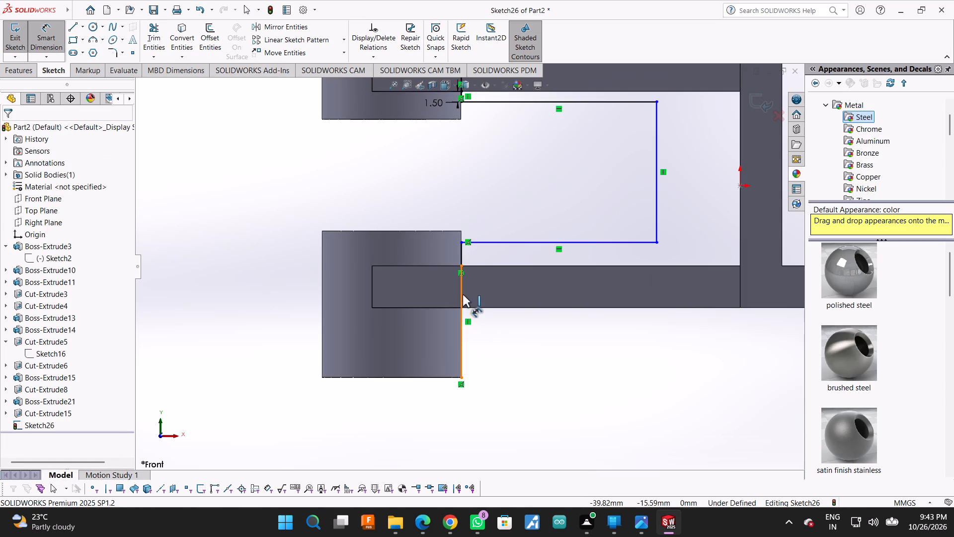
click(463, 255)
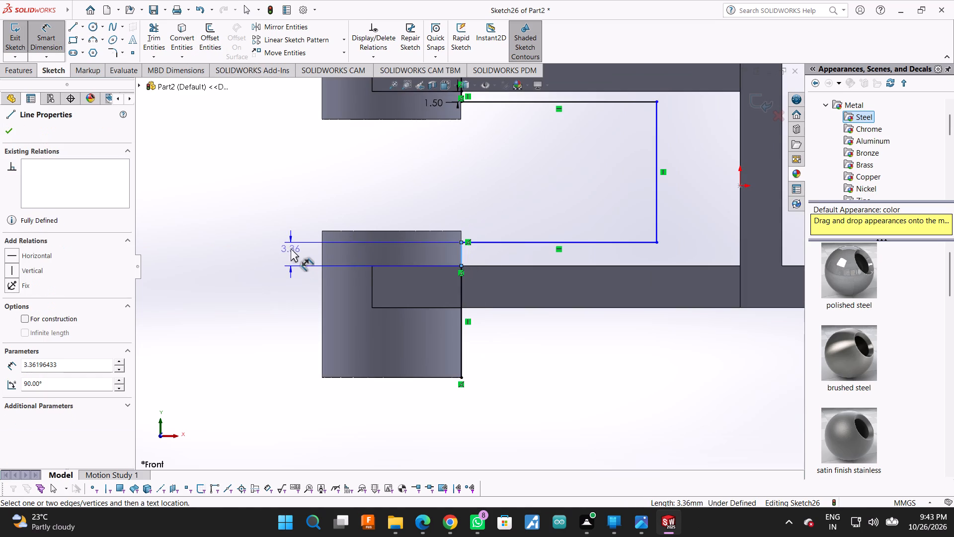
click(284, 249)
text(1.5)
key(Return)
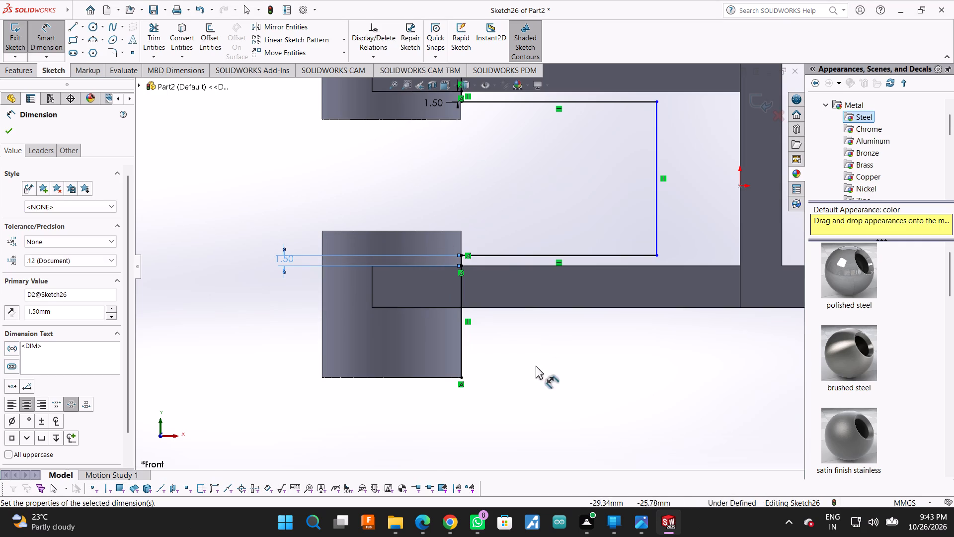
click(12, 123)
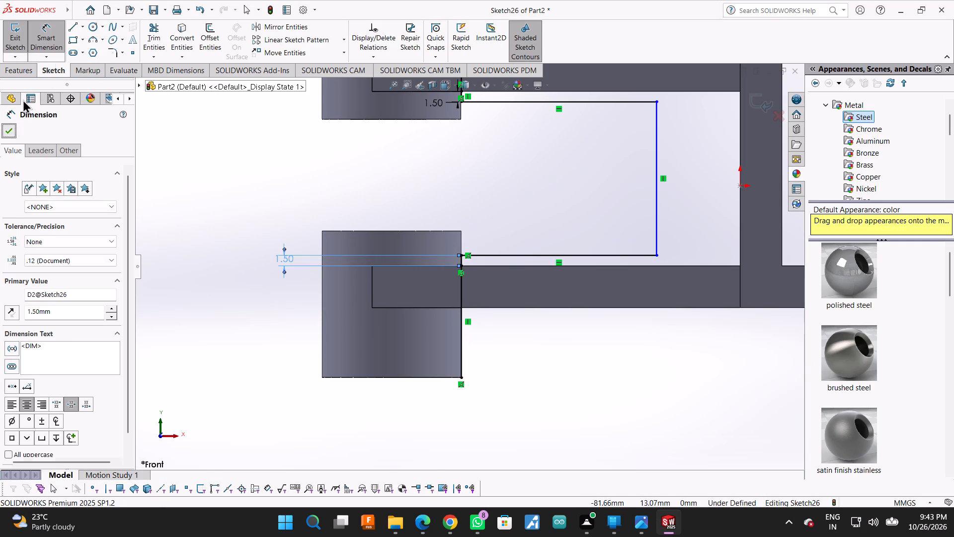
Close the rib profile with a sloping line from the lower boss's bottom corner to the wall's bottom corner and a 55 mm vertical line up the wall.
click(68, 31)
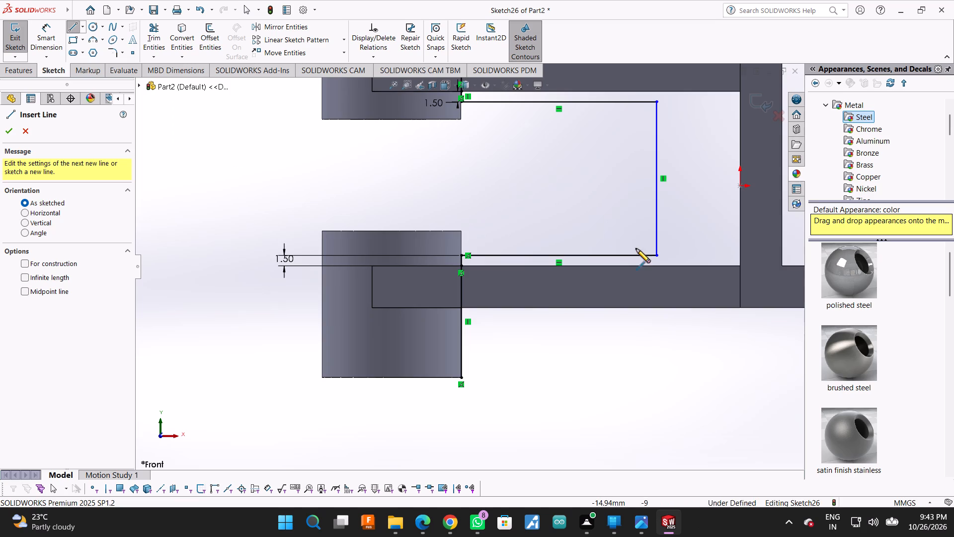
scroll(636, 249, up, 3)
scroll(668, 296, up, 1)
click(465, 323)
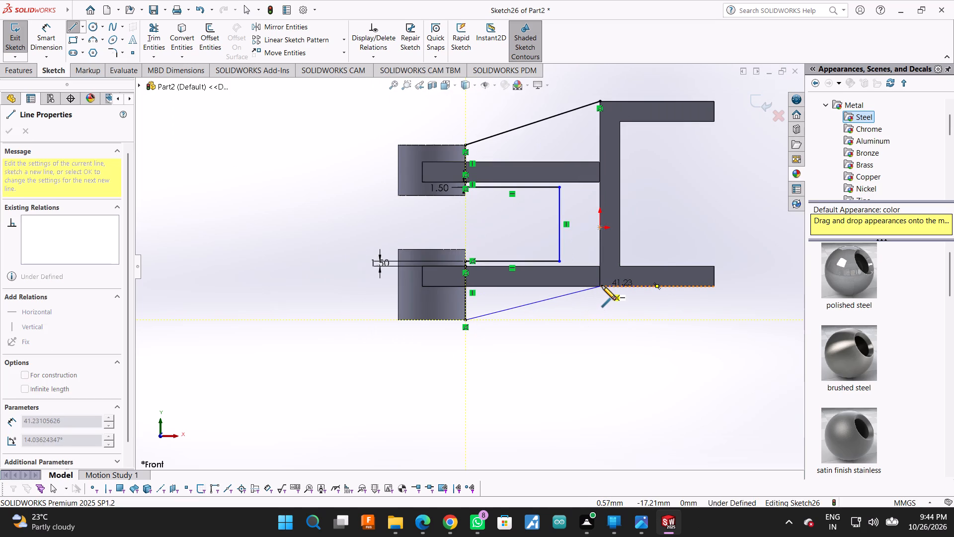
scroll(602, 285, down, 4)
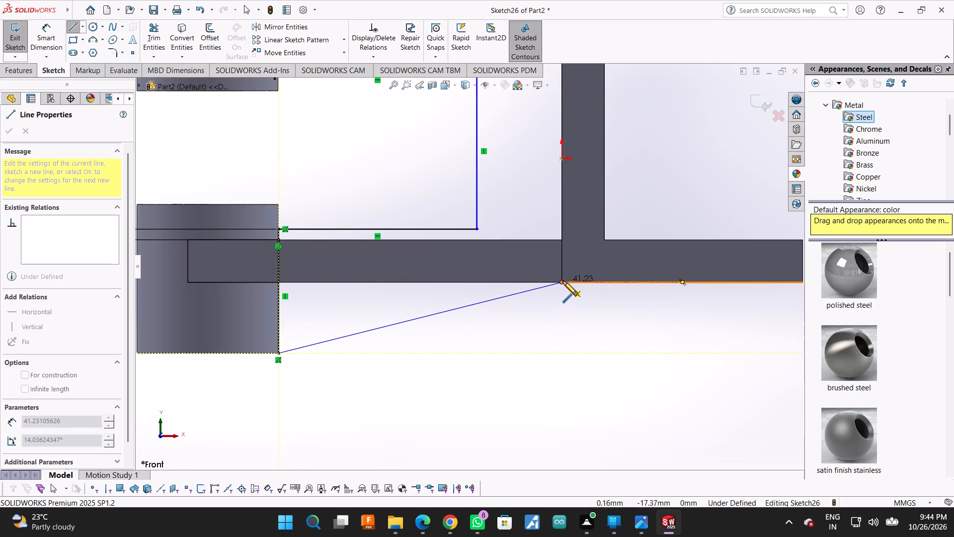
click(562, 281)
scroll(562, 293, up, 3)
scroll(554, 242, up, 4)
scroll(551, 204, down, 2)
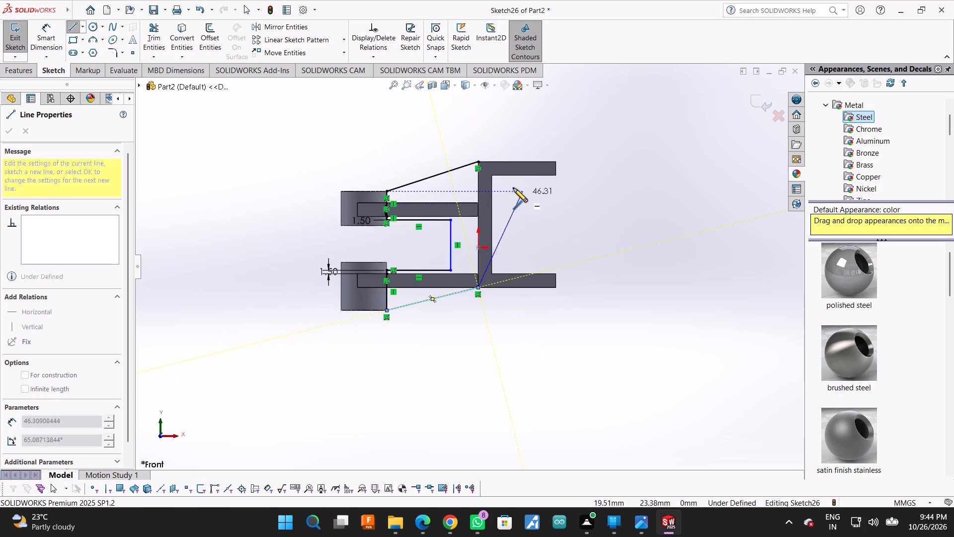
scroll(513, 188, down, 1)
scroll(473, 174, down, 4)
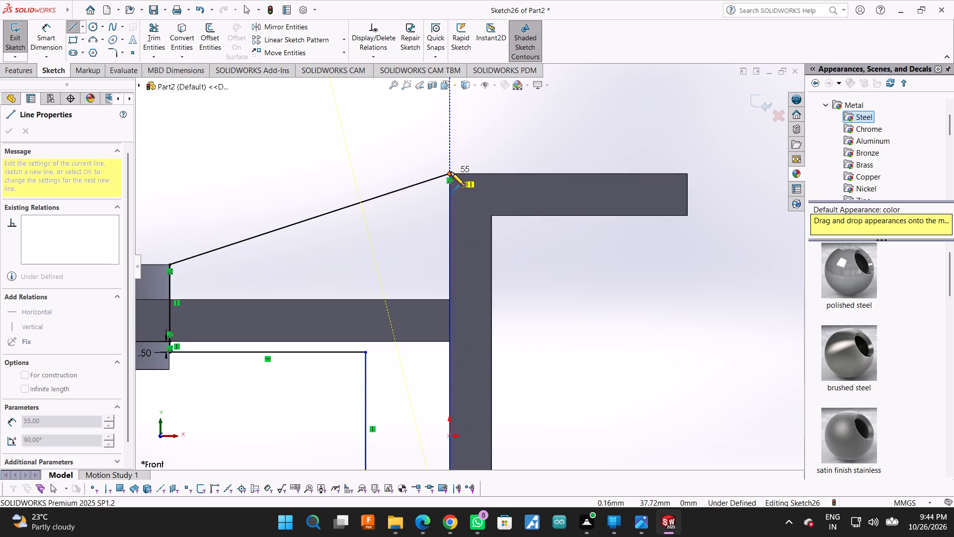
click(451, 172)
scroll(461, 213, up, 4)
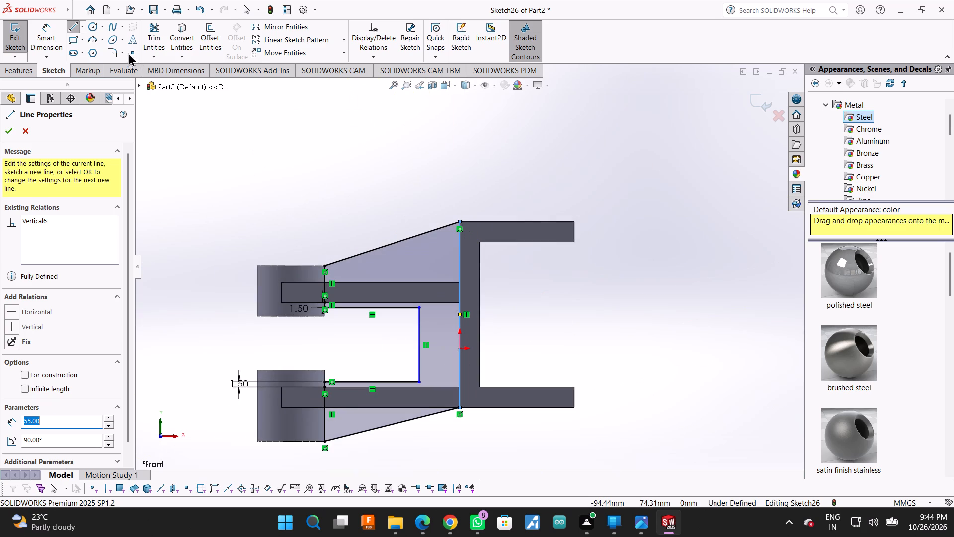
click(7, 126)
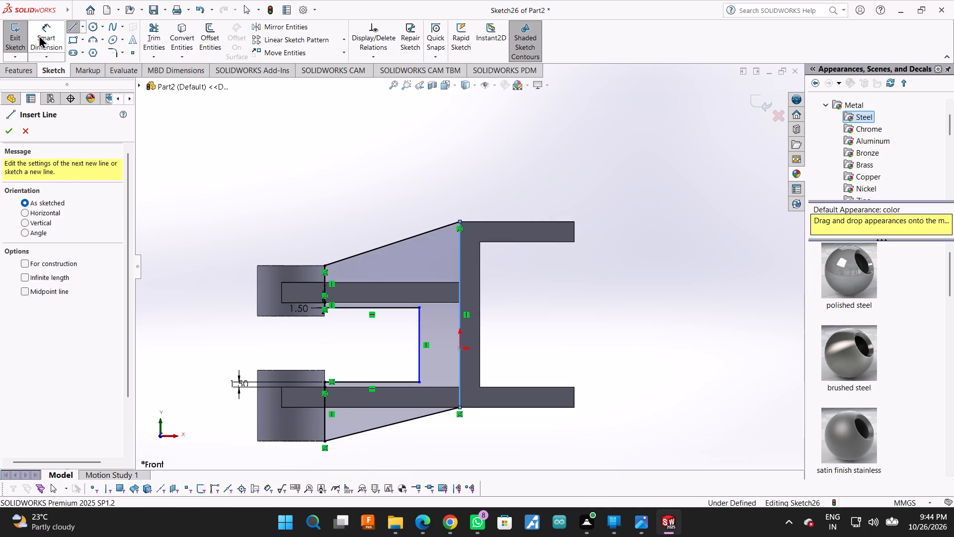
Dimension the distance between the profile's inner vertical line and the vertical line along the wall to 19 mm.
click(39, 35)
scroll(376, 347, down, 1)
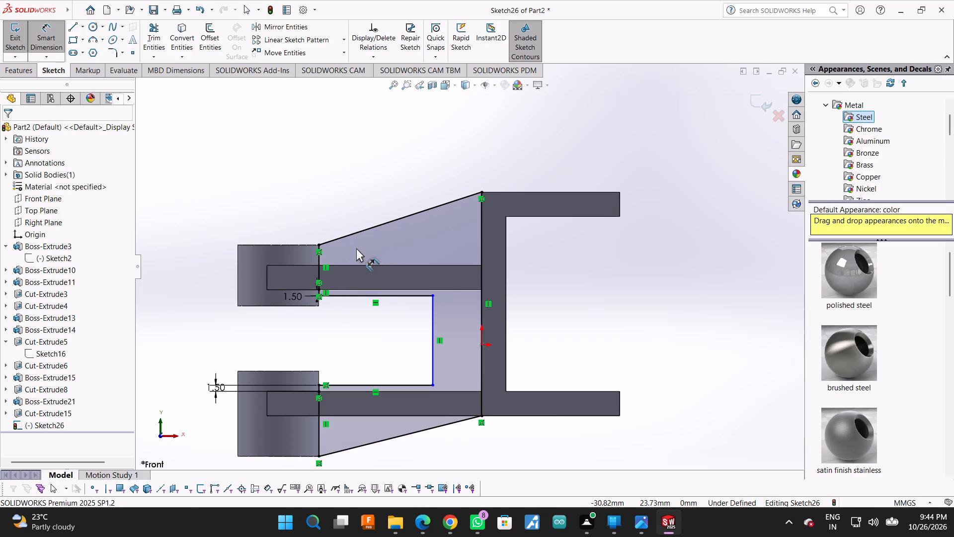
scroll(323, 243, down, 3)
scroll(341, 261, up, 1)
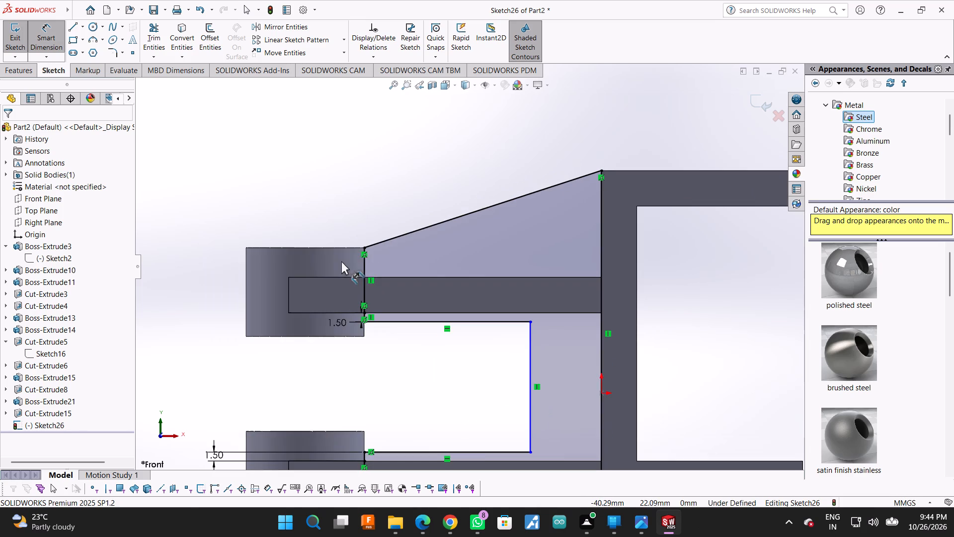
scroll(328, 259, up, 2)
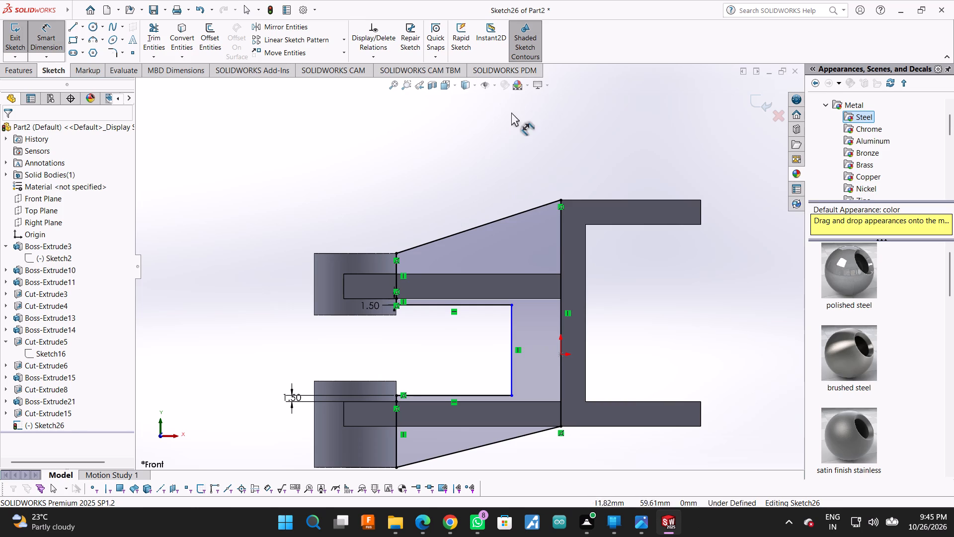
double_click(512, 328)
double_click(559, 320)
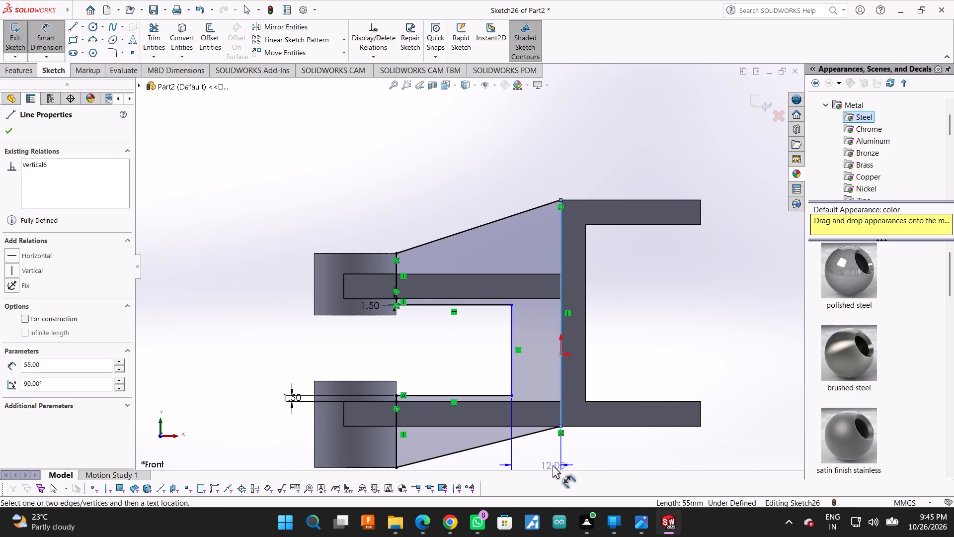
click(553, 465)
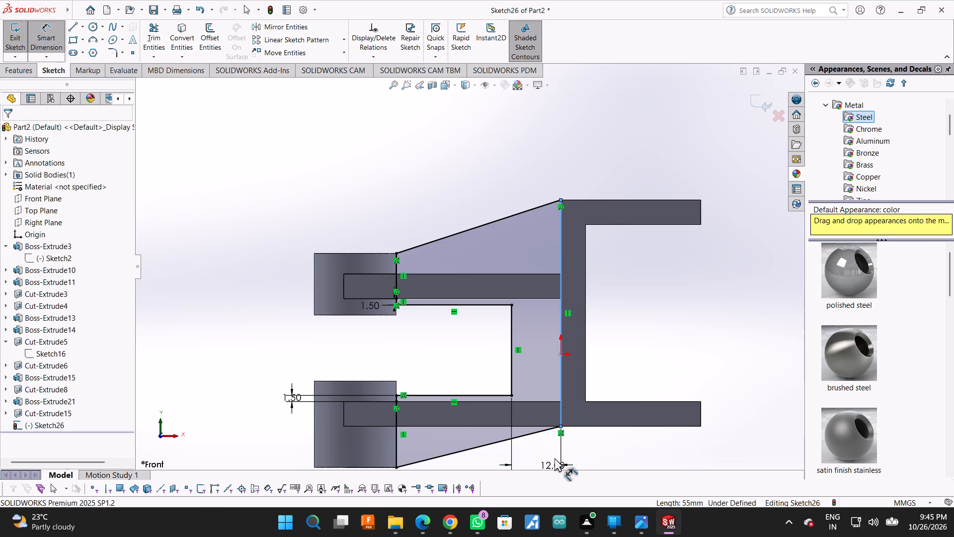
text(19)
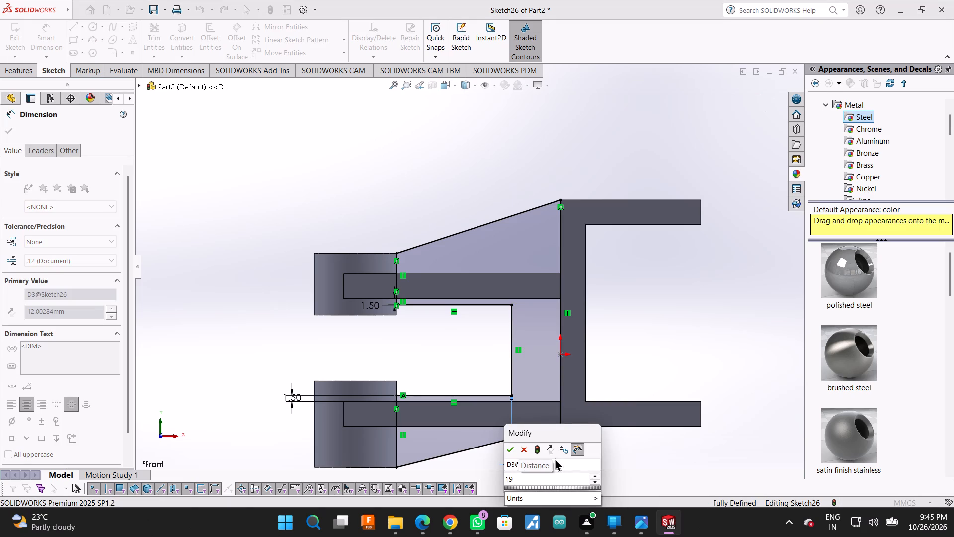
key(Return)
scroll(527, 360, up, 3)
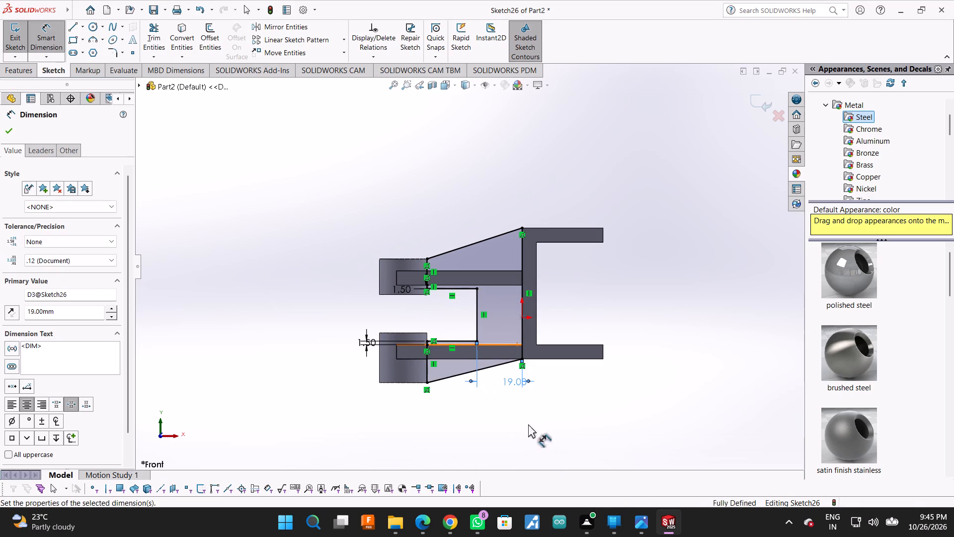
scroll(474, 323, down, 1)
scroll(458, 398, down, 3)
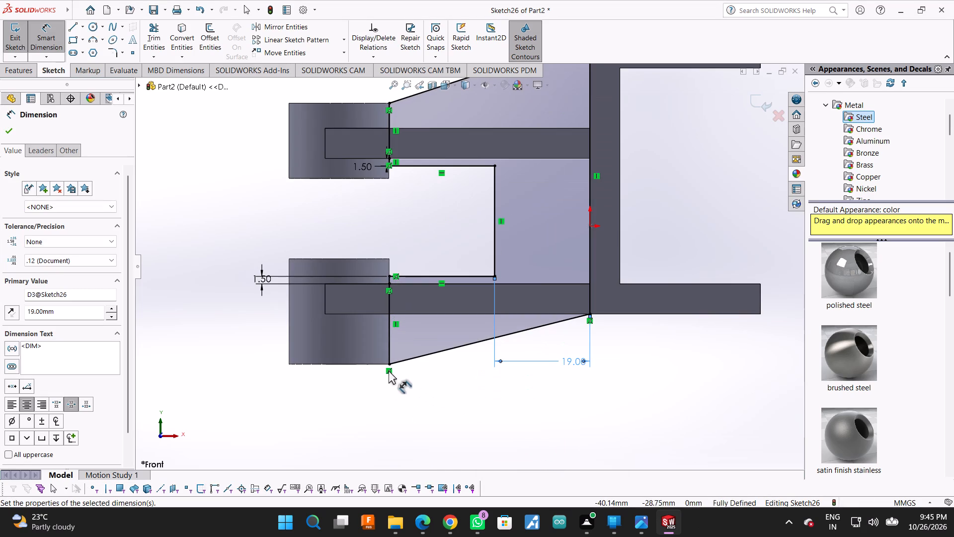
double_click(10, 130)
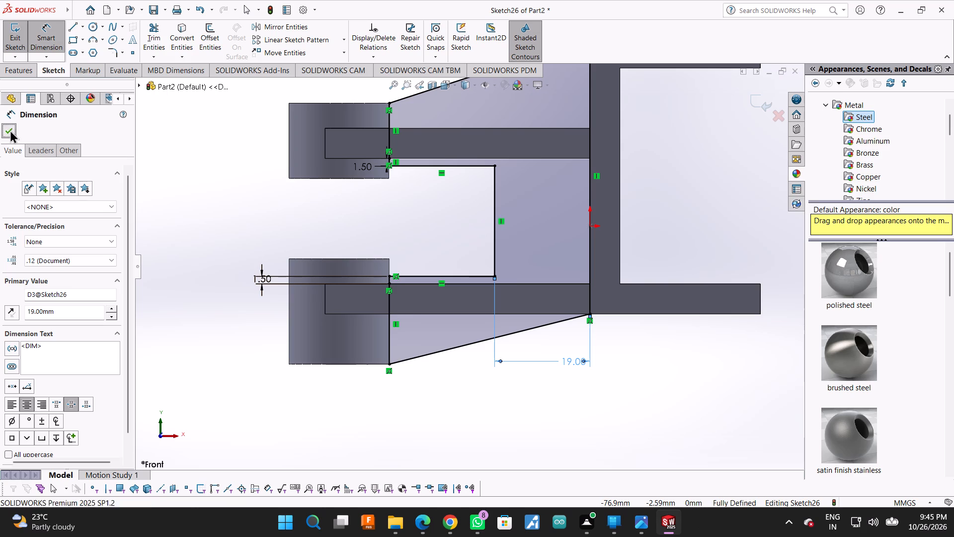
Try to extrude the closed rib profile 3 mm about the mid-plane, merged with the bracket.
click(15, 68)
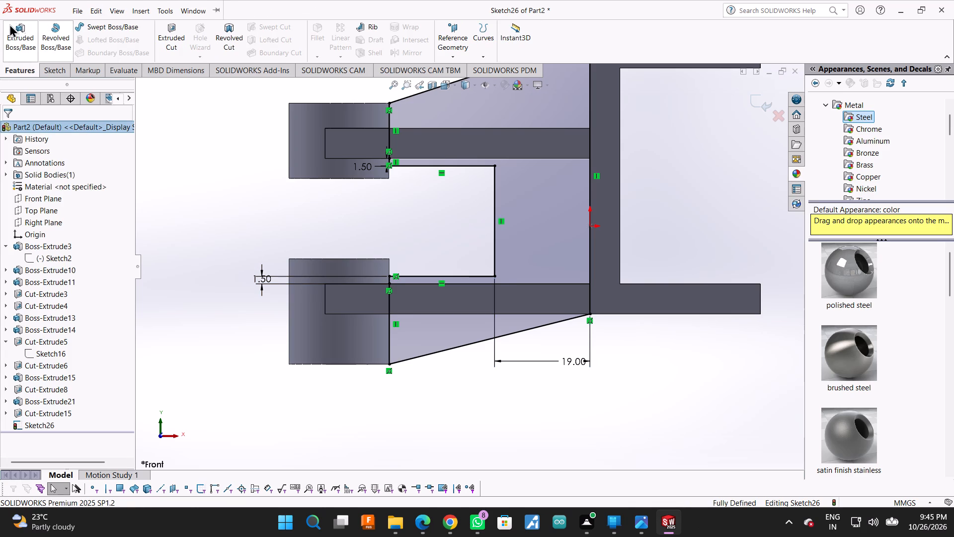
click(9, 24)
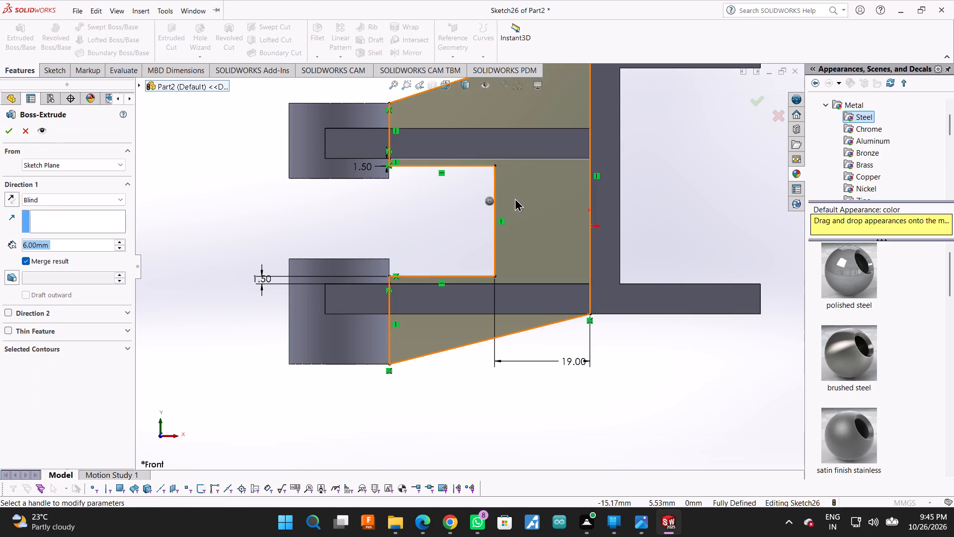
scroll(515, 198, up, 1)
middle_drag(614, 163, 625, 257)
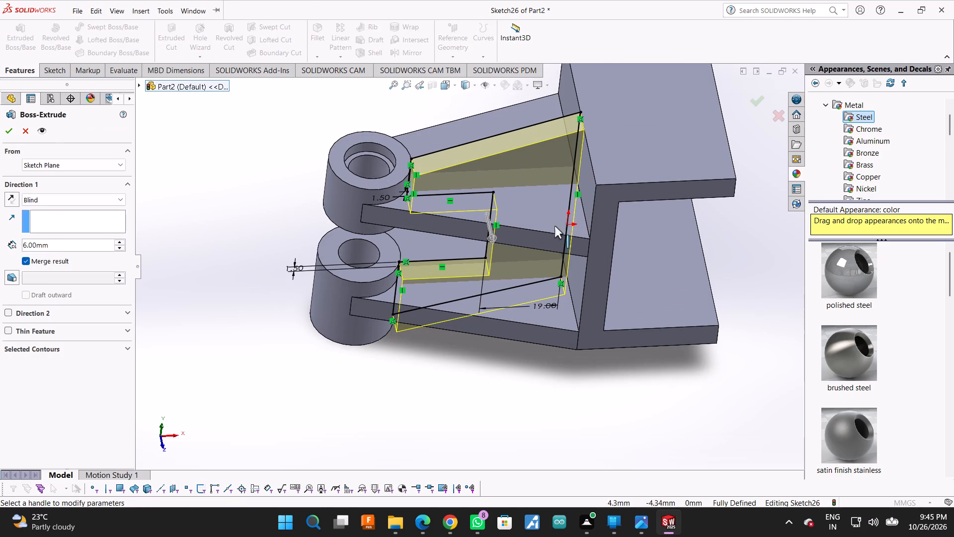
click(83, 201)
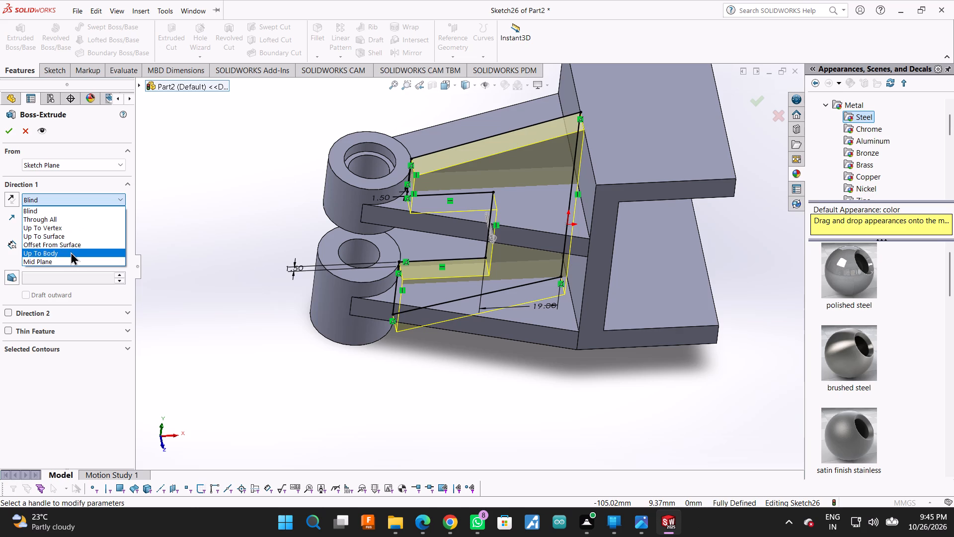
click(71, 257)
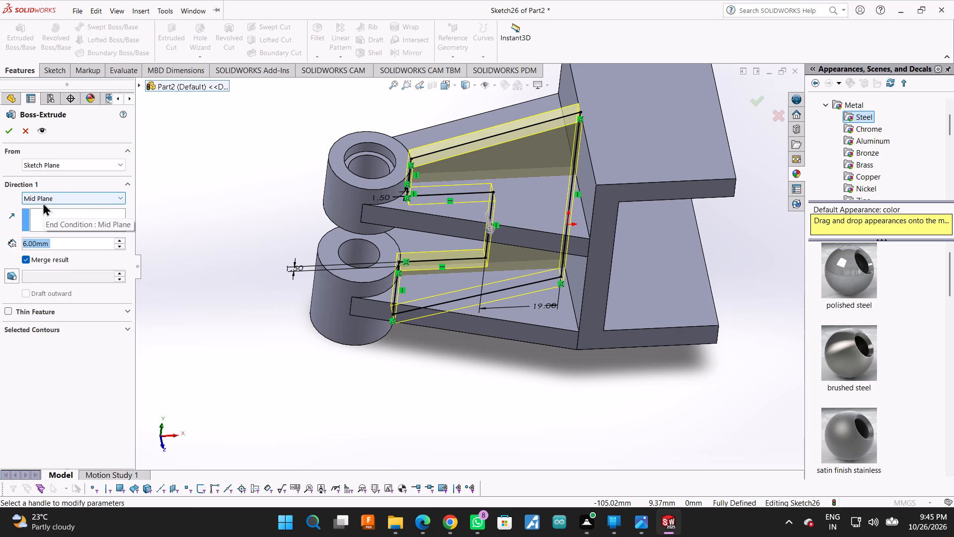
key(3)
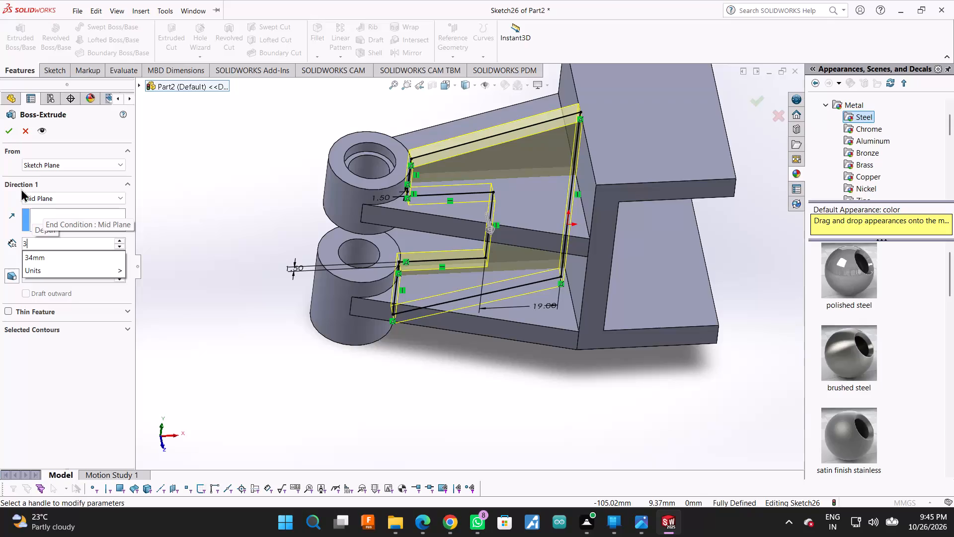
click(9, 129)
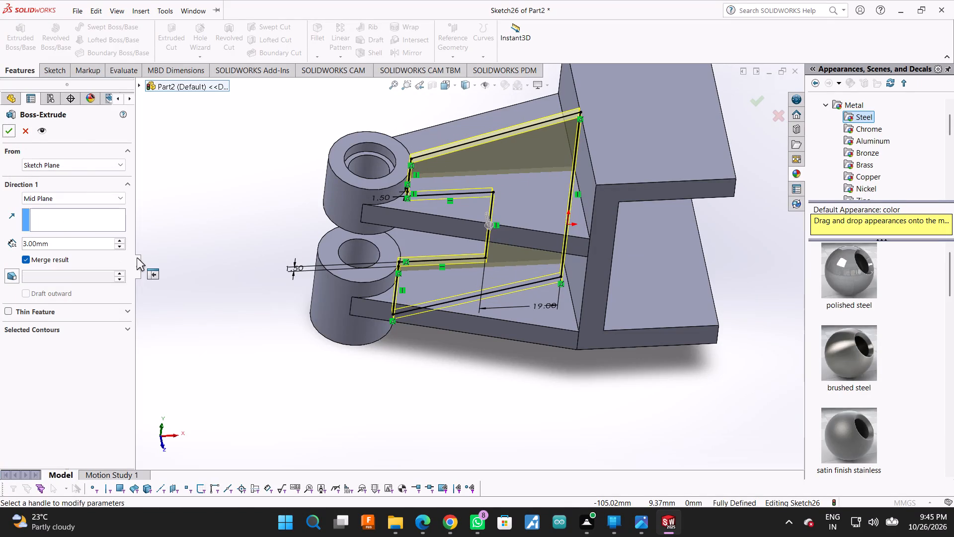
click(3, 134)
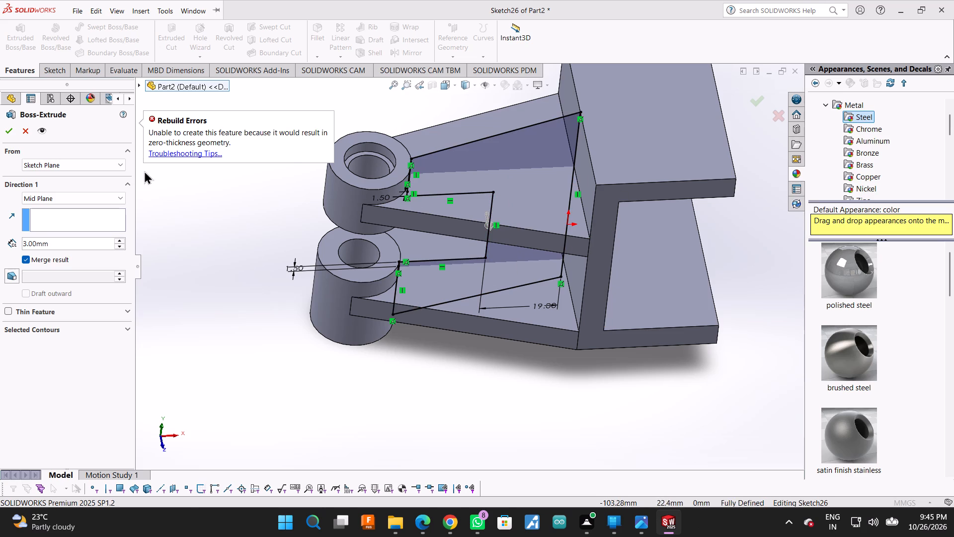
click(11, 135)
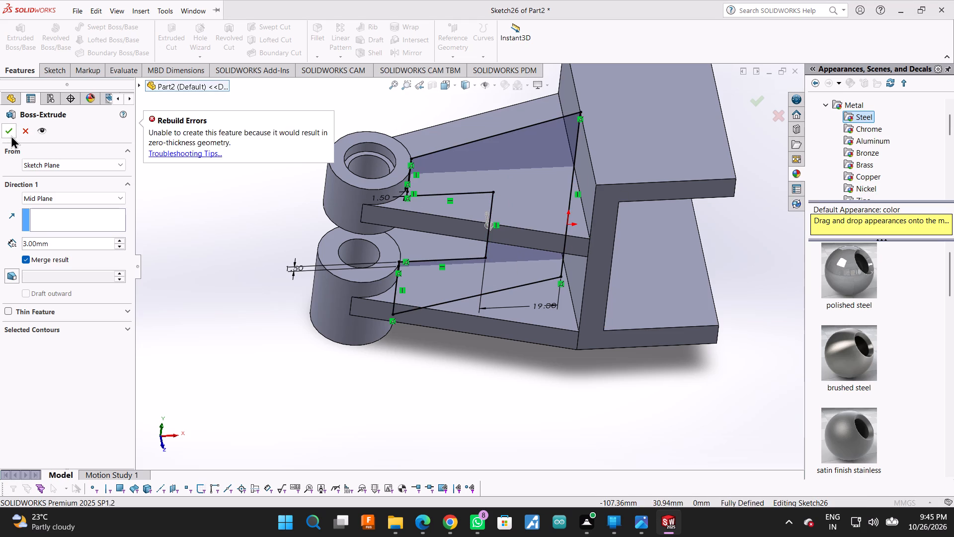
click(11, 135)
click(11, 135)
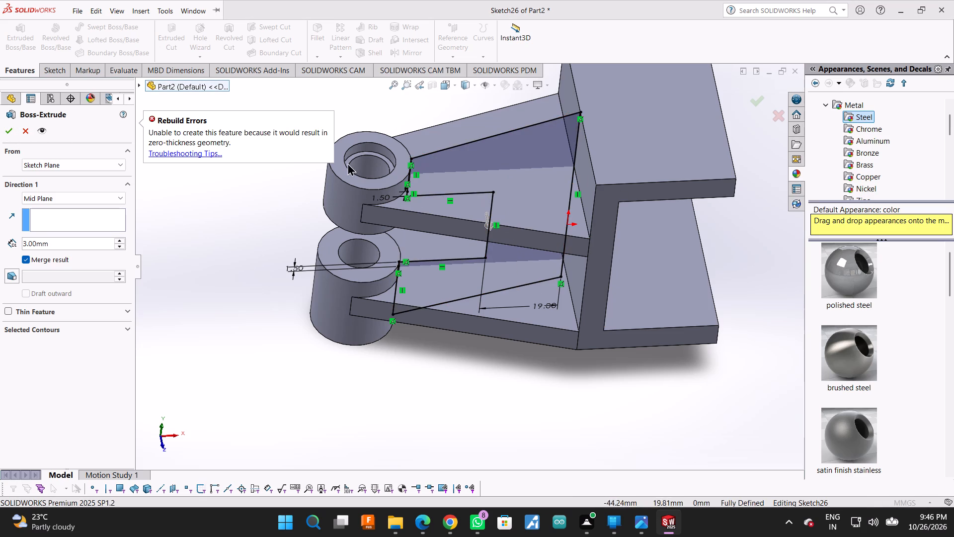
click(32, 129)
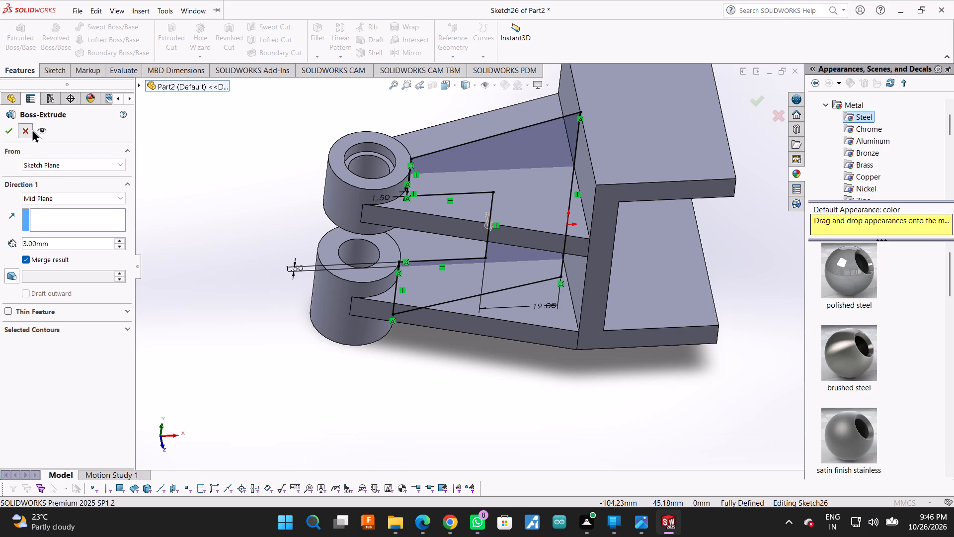
Undo the rib sketch's dimensions and lines, back past the whole sketch to the sketch of the two triangular side cuts.
key(ctrl+z)
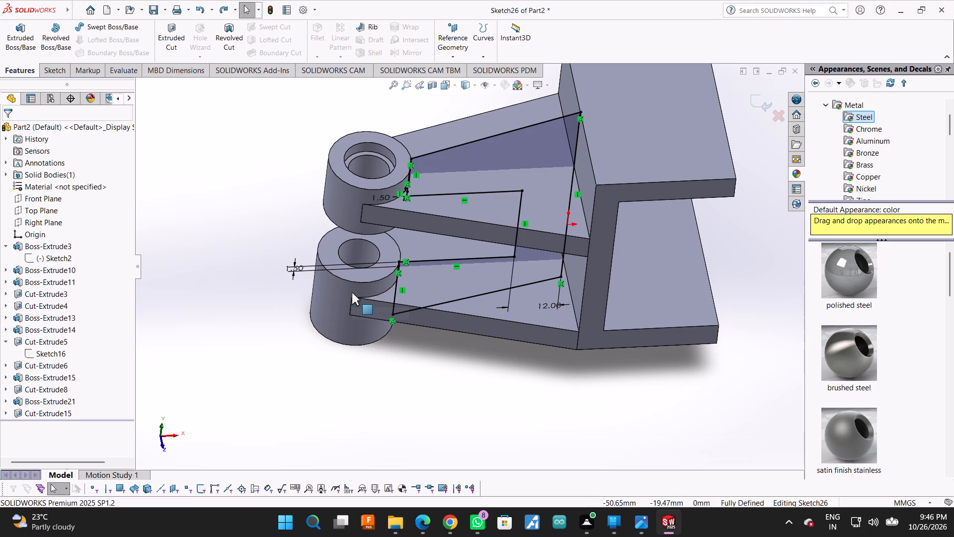
key(ctrl+z)
key(ctrl+z)
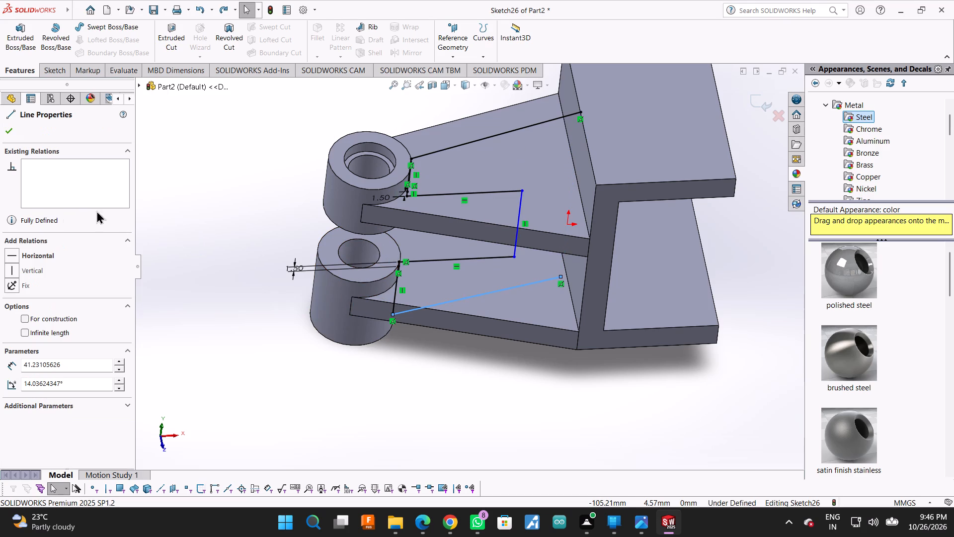
key(Escape)
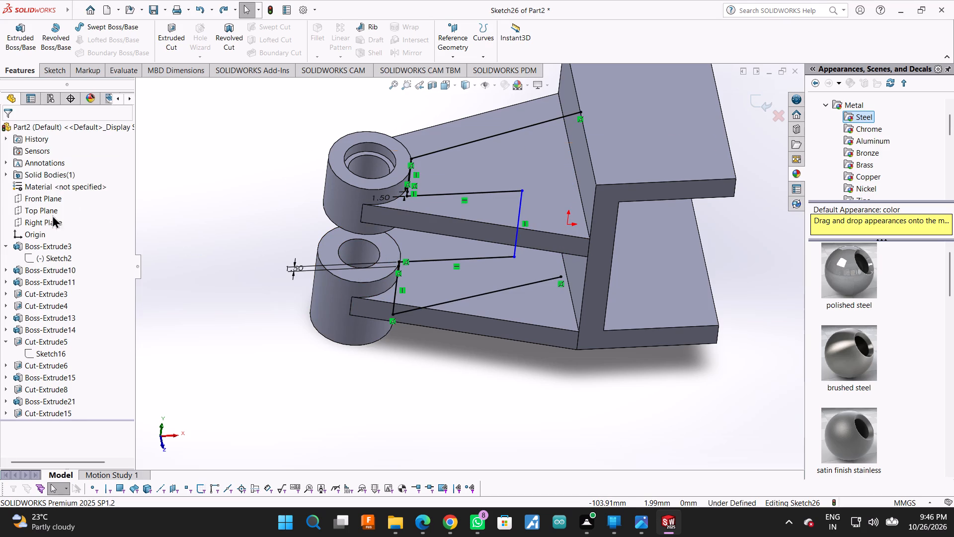
click(39, 199)
click(92, 185)
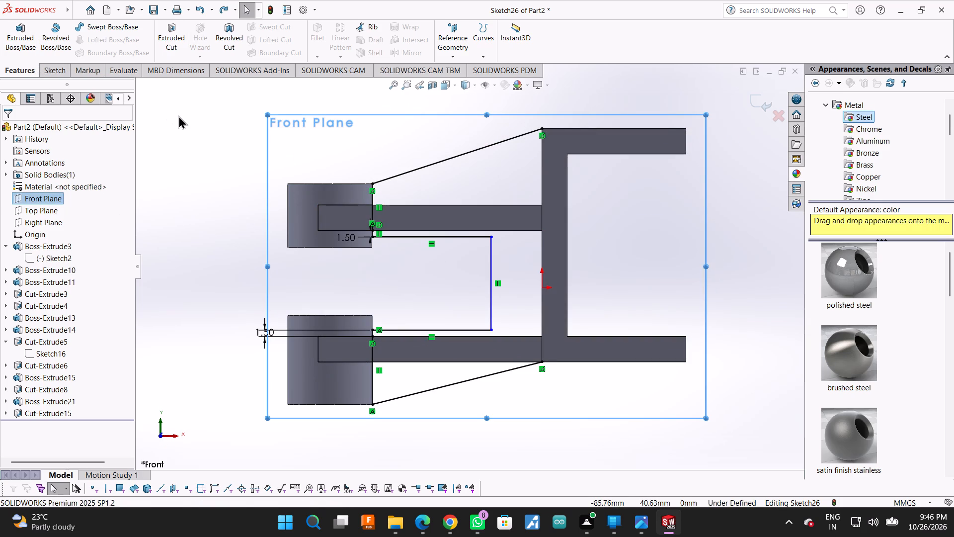
scroll(328, 290, up, 1)
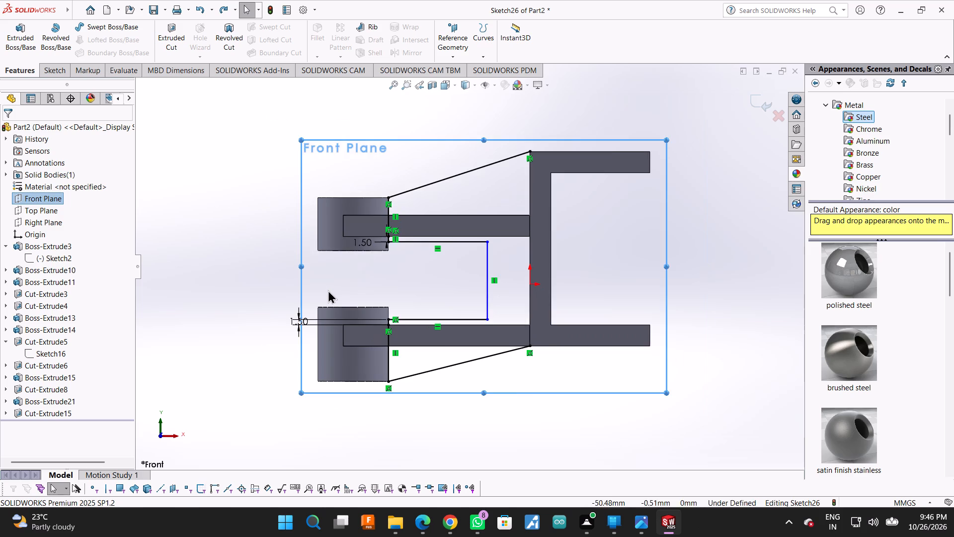
scroll(328, 289, down, 4)
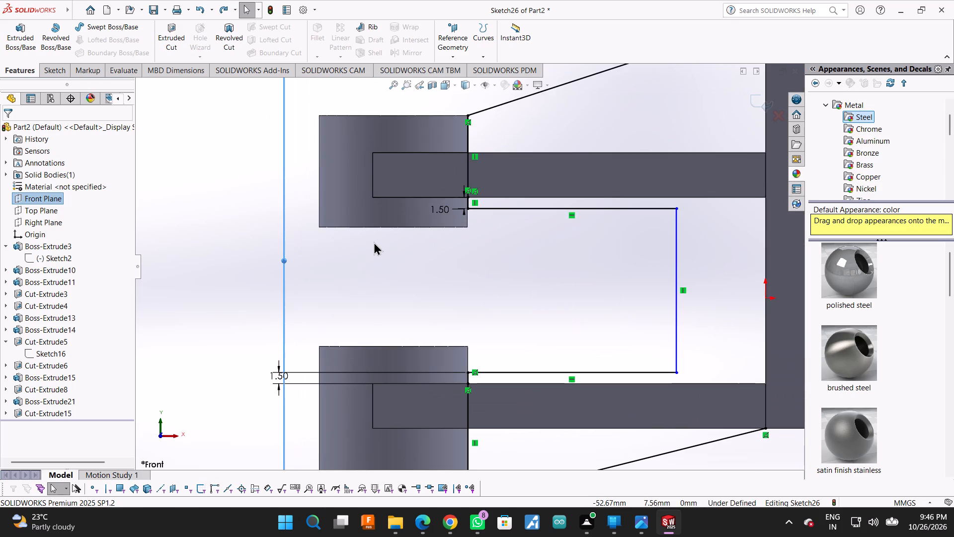
scroll(437, 260, up, 1)
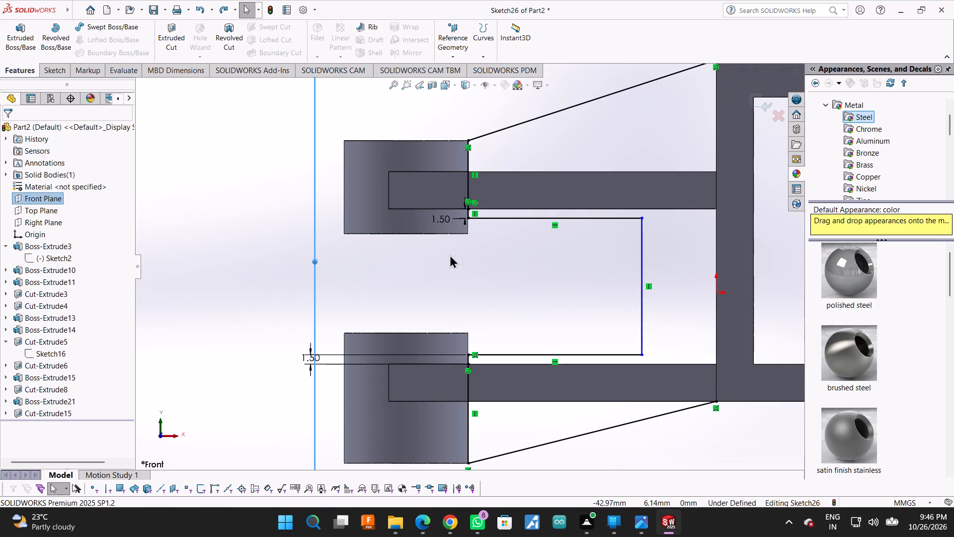
scroll(411, 286, up, 2)
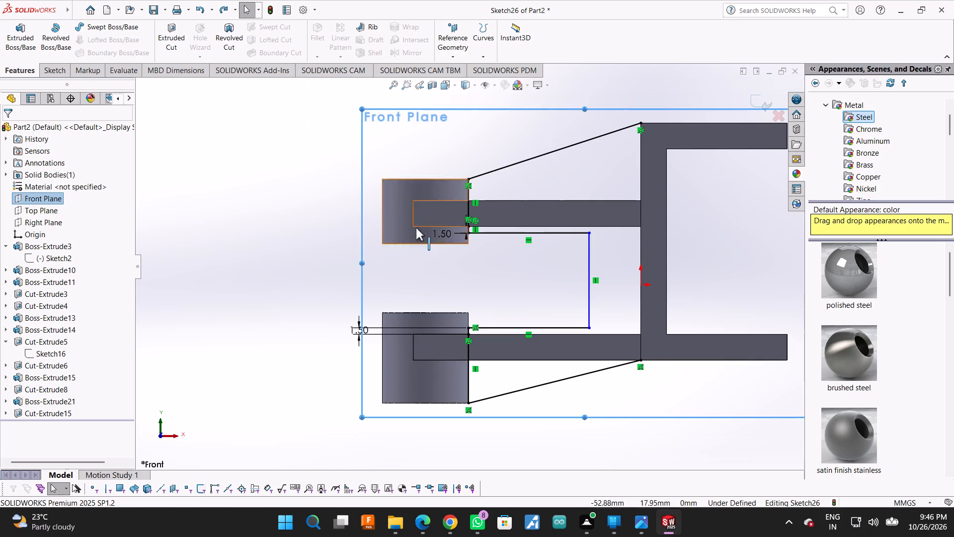
key(ctrl+z)
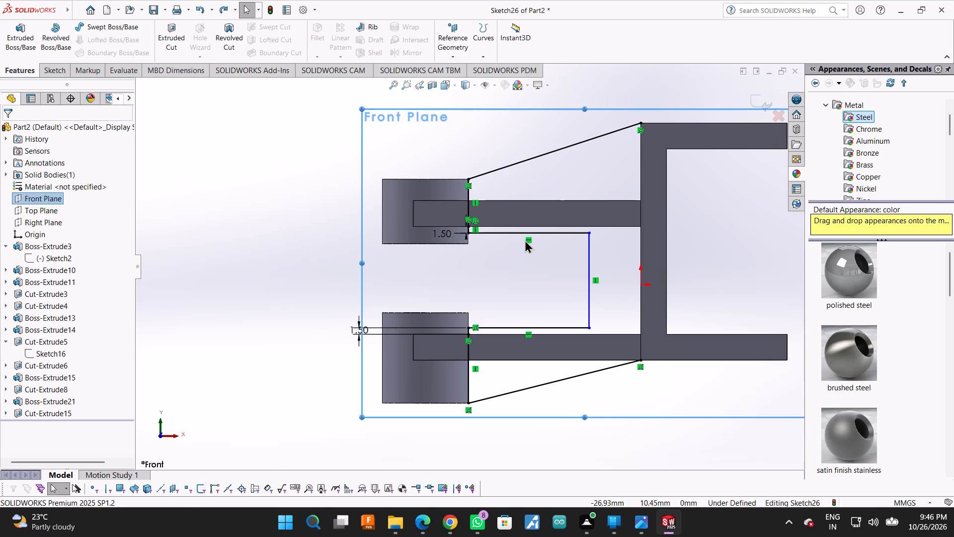
key(ctrl+z)
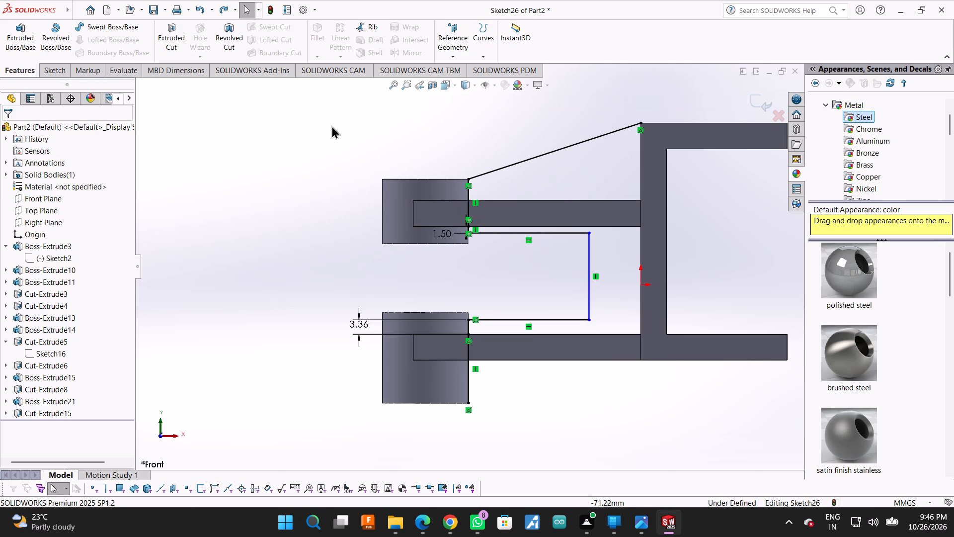
key(ctrl+z)
key(ctrl+z)
key(ctrl+z)
key(ctrl+z)
key(ctrl+z)
key(ctrl+z)
key(ctrl+z)
key(ctrl+z)
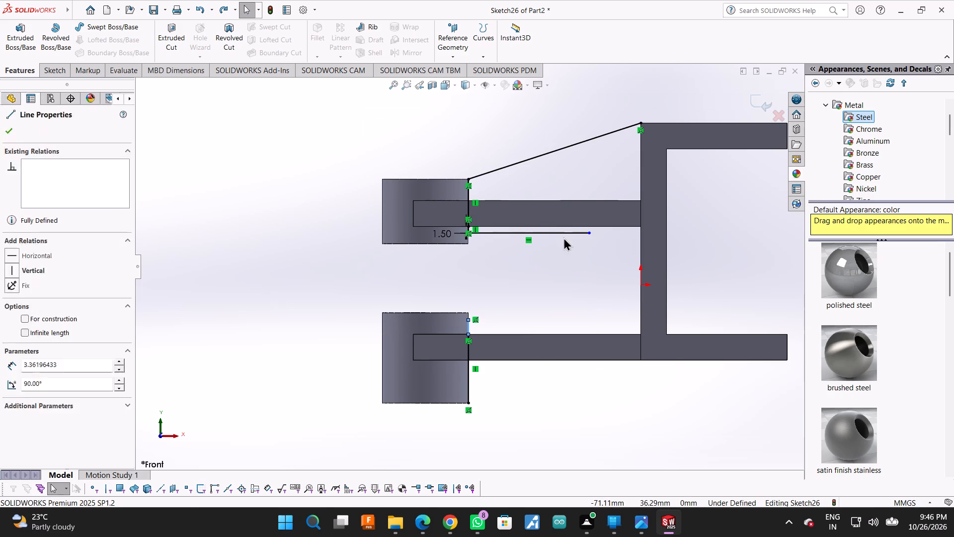
key(ctrl+z)
key(ctrl+z)
key(ctrl+z)
key(ctrl+z)
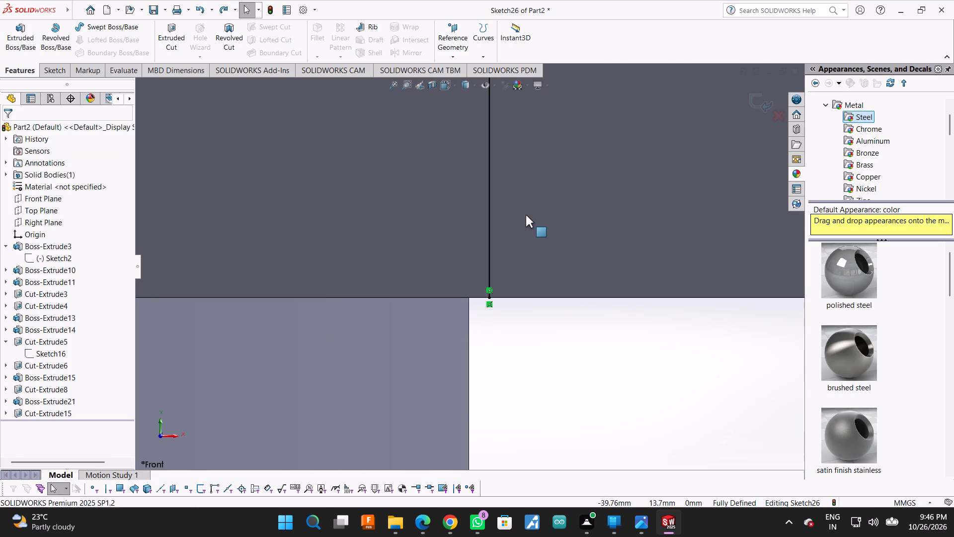
key(ctrl+z)
key(ctrl+z)
scroll(526, 215, up, 5)
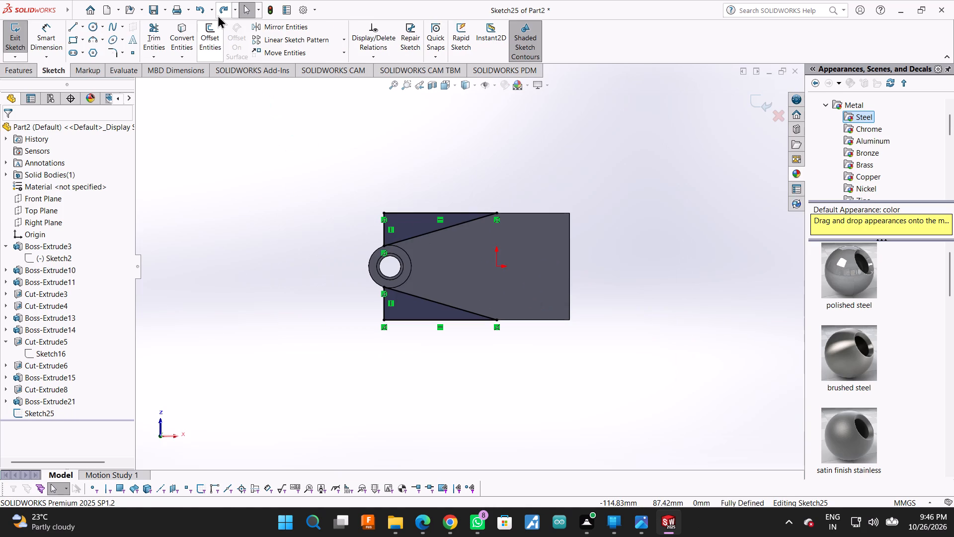
Redo the cut of the two triangular areas that taper the plates toward the bosses.
click(218, 15)
click(218, 15)
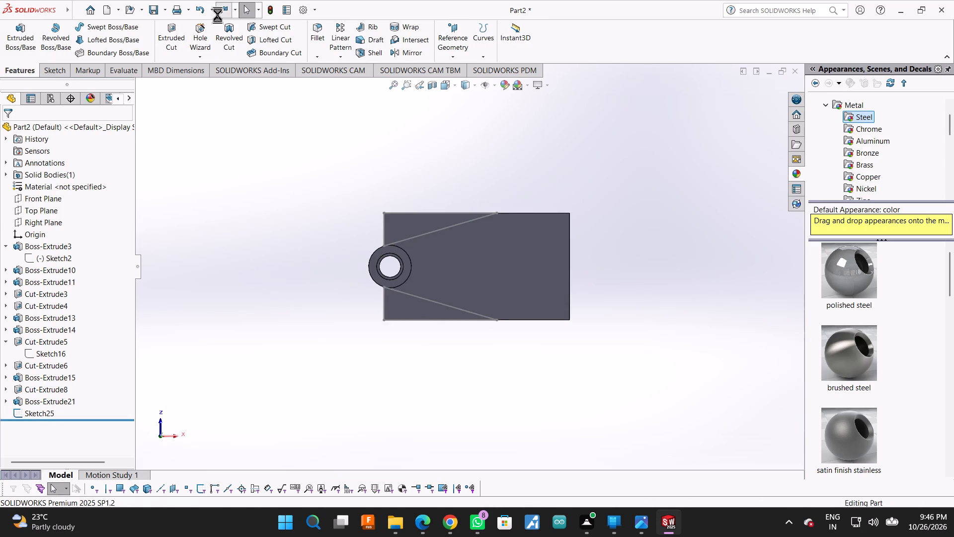
Start a new sketch on the Front Plane, viewed normal to it.
scroll(371, 220, up, 2)
middle_drag(381, 155, 382, 158)
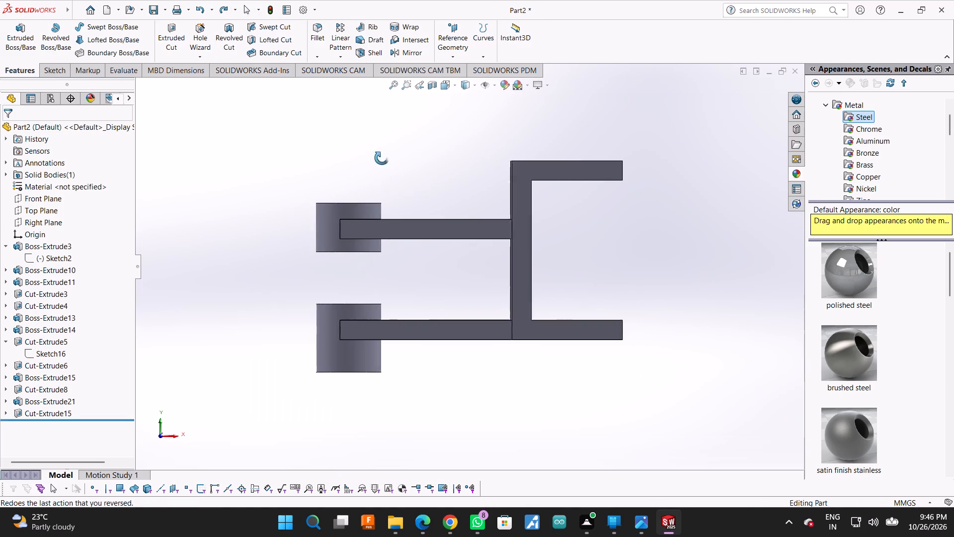
middle_drag(382, 158, 402, 292)
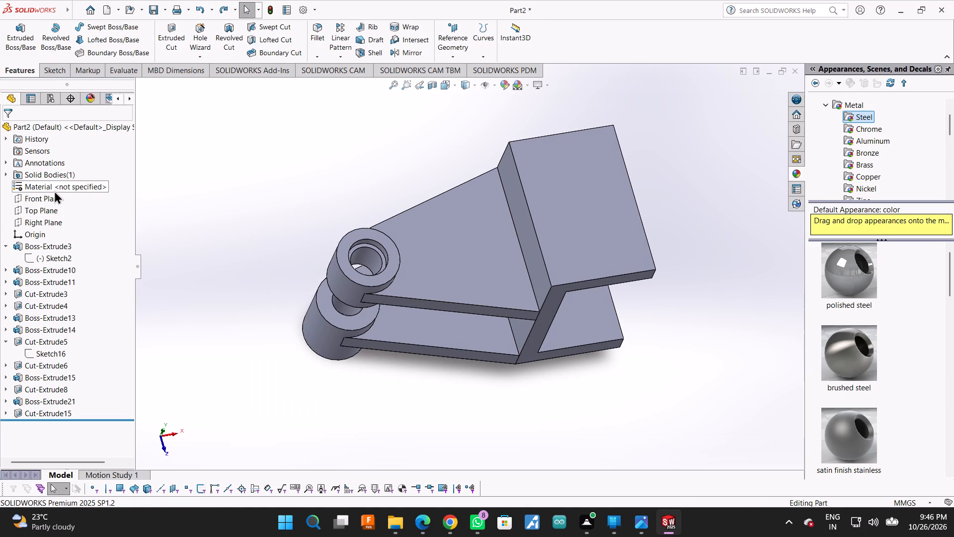
click(48, 198)
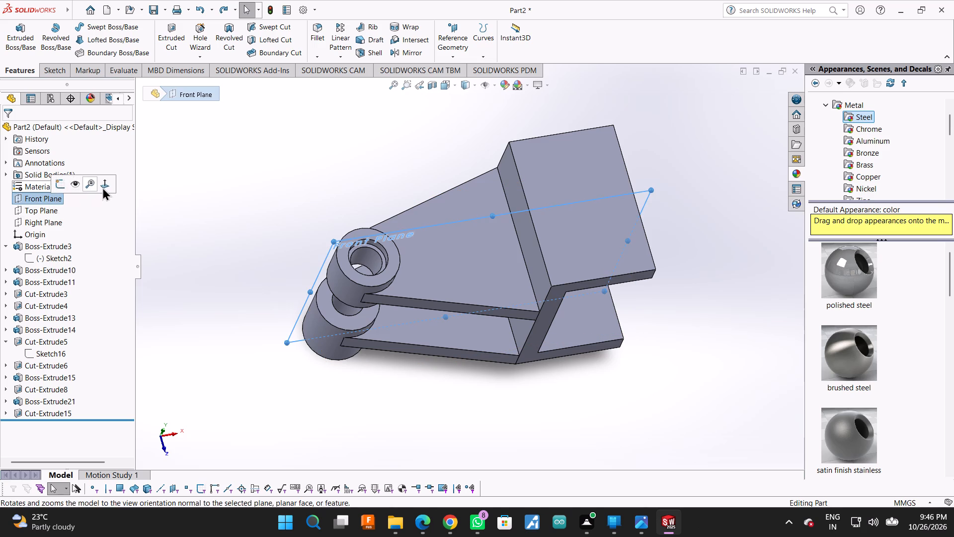
click(102, 187)
click(57, 200)
click(71, 189)
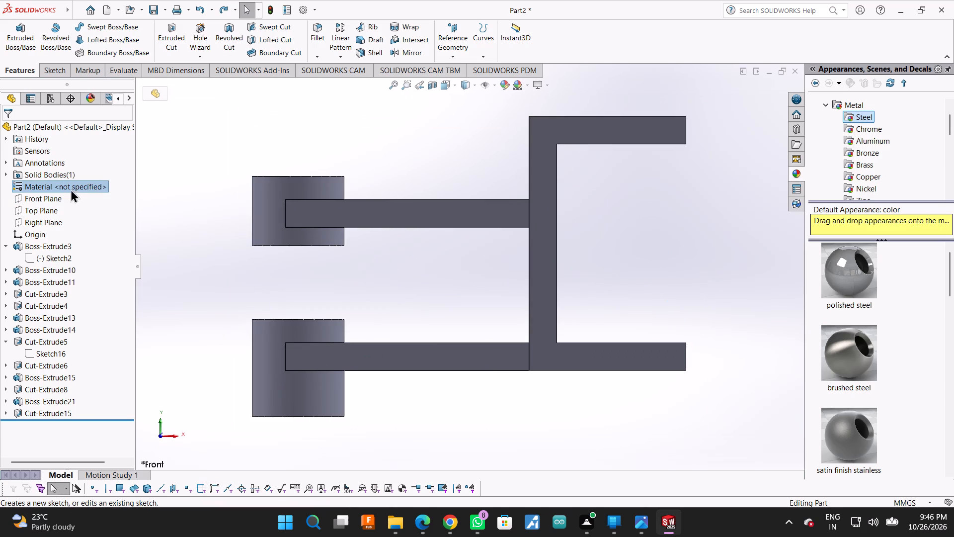
click(64, 199)
click(74, 184)
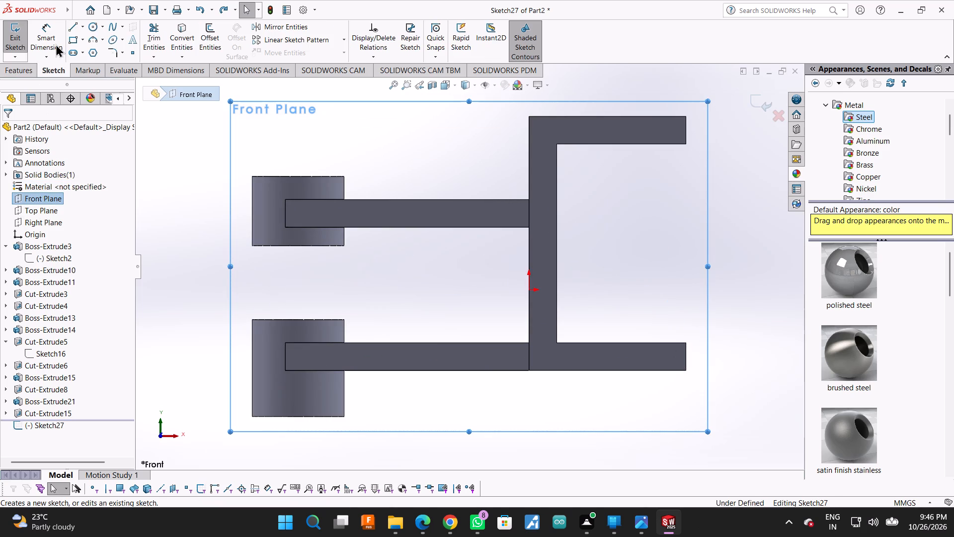
Sketch a sloped line about 42 mm long from the vertical plate's top outer corner to the upper boss's top edge.
click(69, 23)
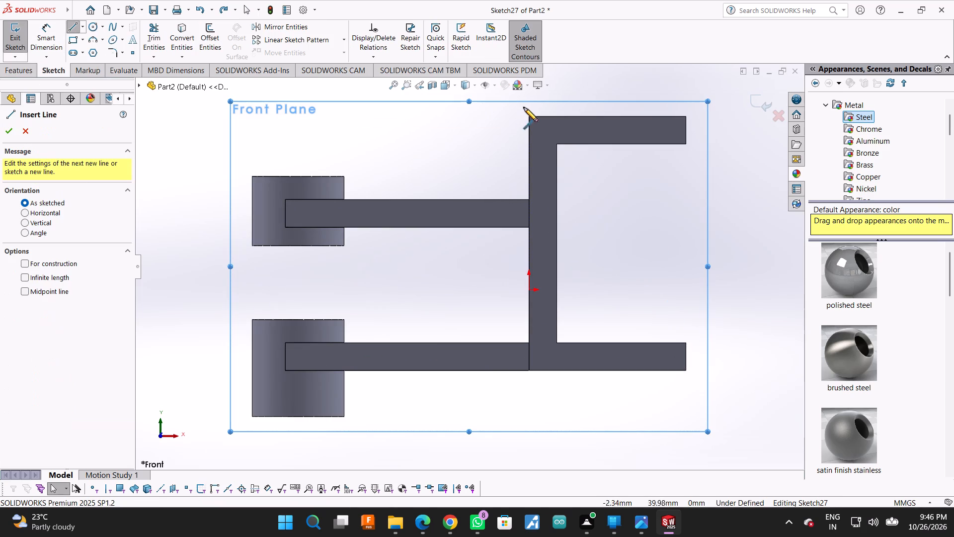
click(530, 117)
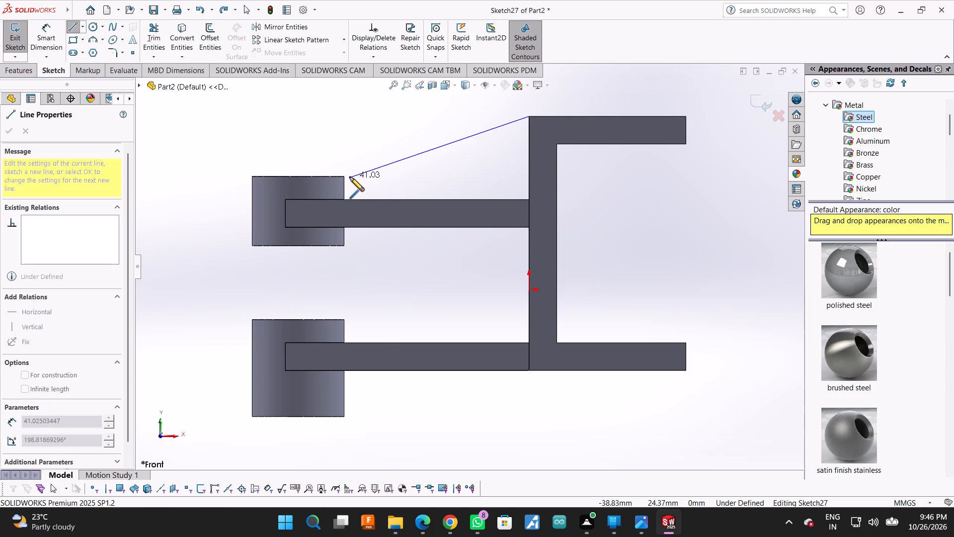
scroll(345, 178, down, 8)
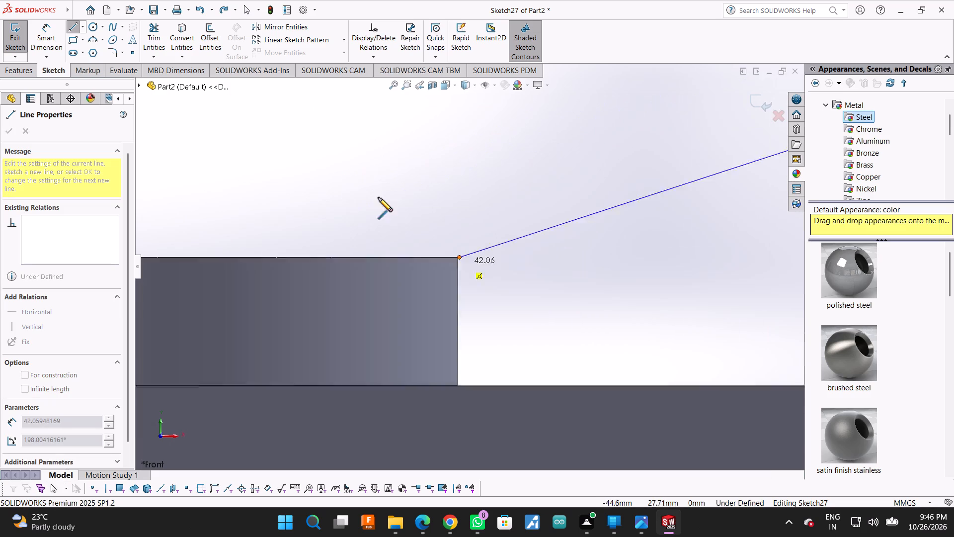
scroll(378, 197, down, 4)
scroll(553, 334, down, 2)
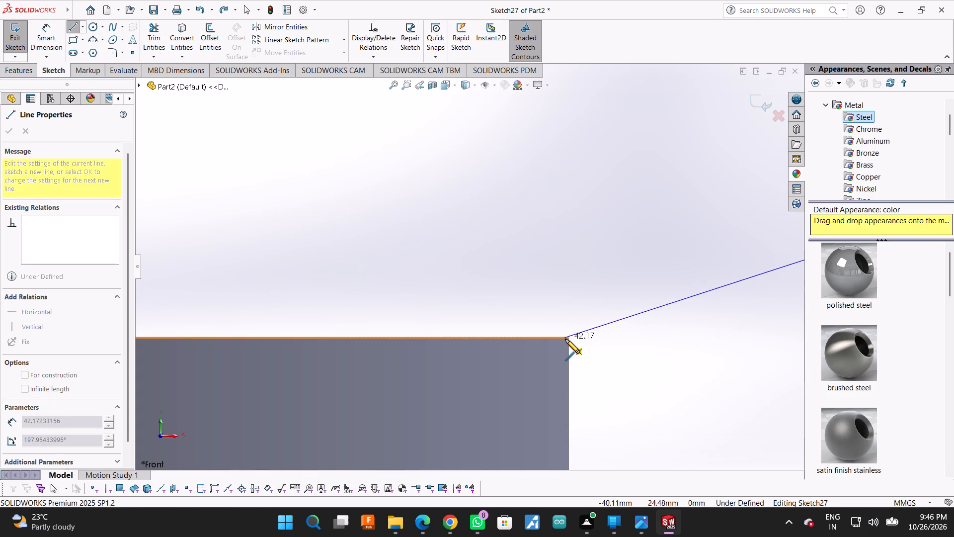
scroll(567, 339, down, 14)
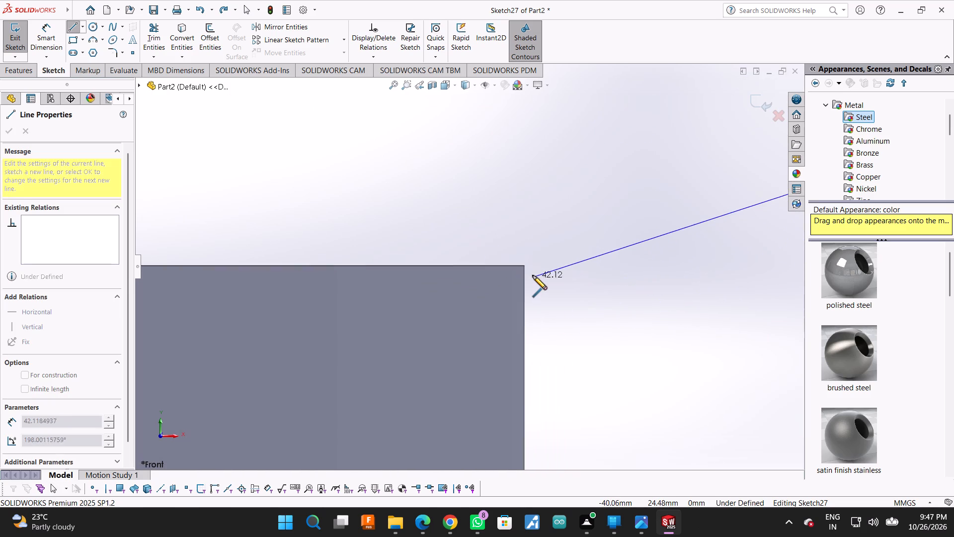
scroll(533, 275, down, 8)
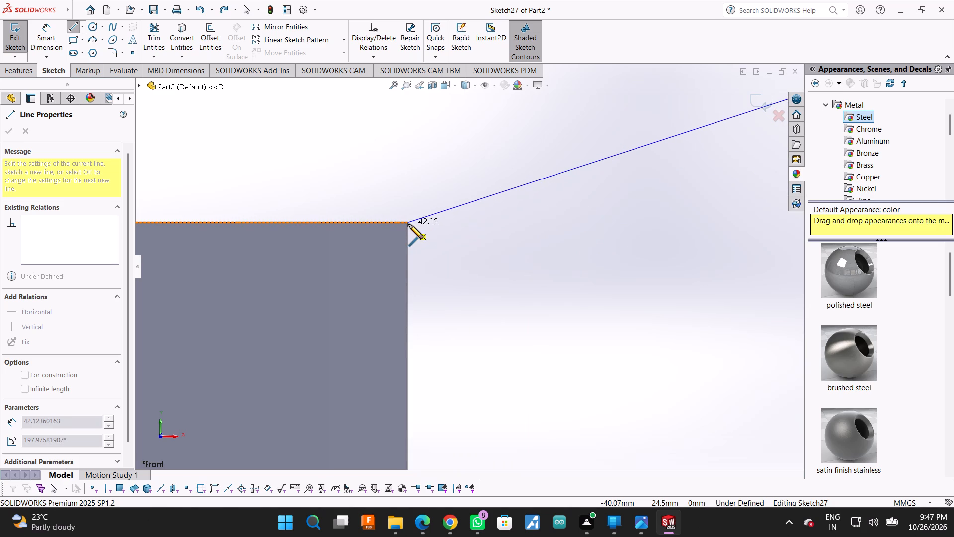
scroll(406, 225, up, 8)
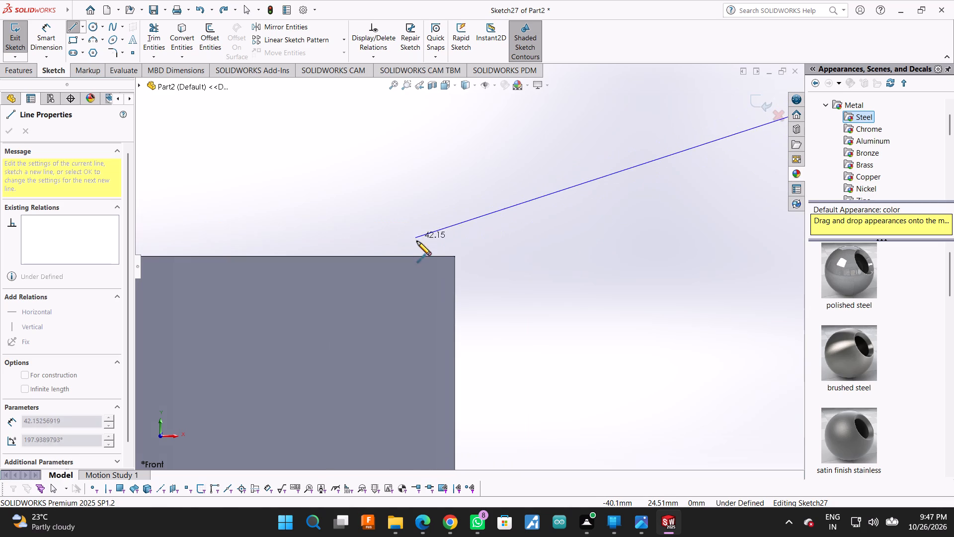
middle_drag(428, 259, 430, 278)
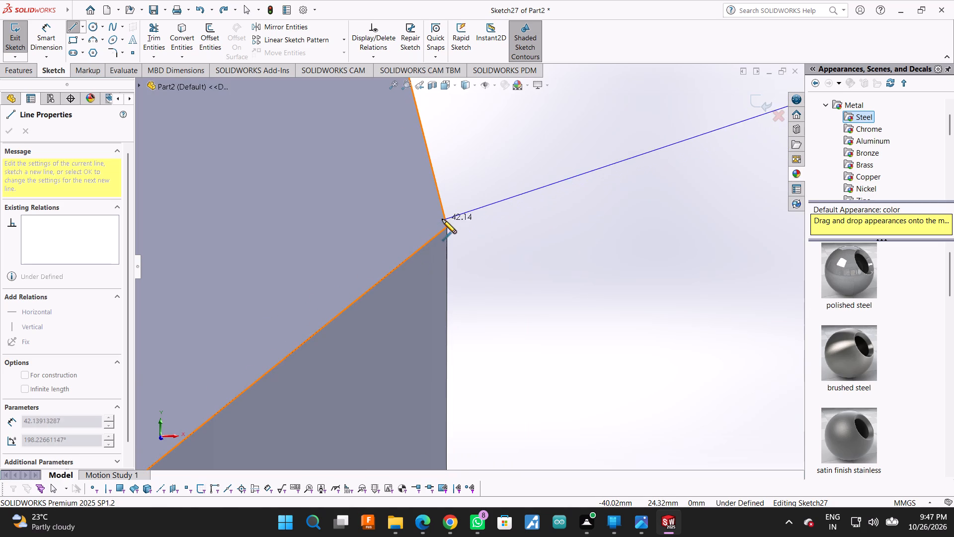
scroll(442, 240, up, 18)
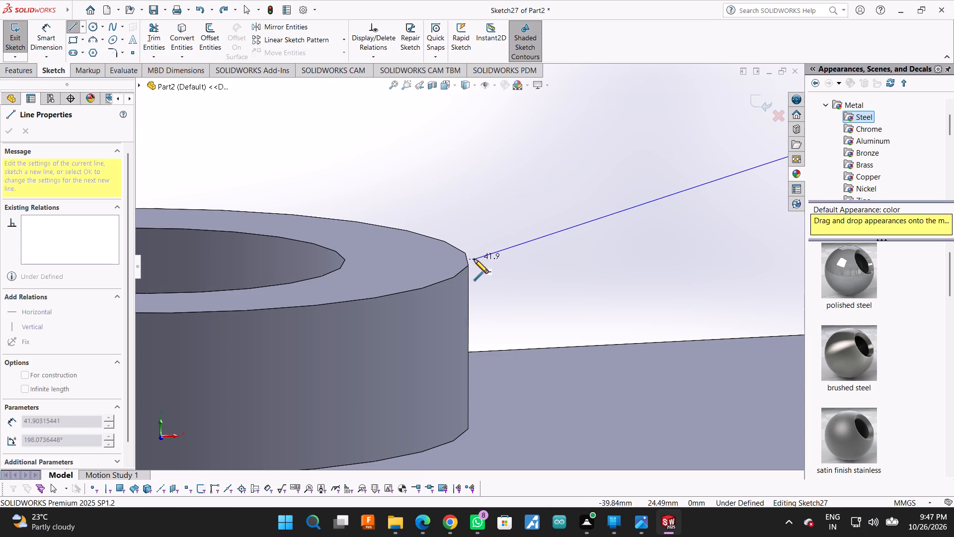
scroll(468, 260, down, 3)
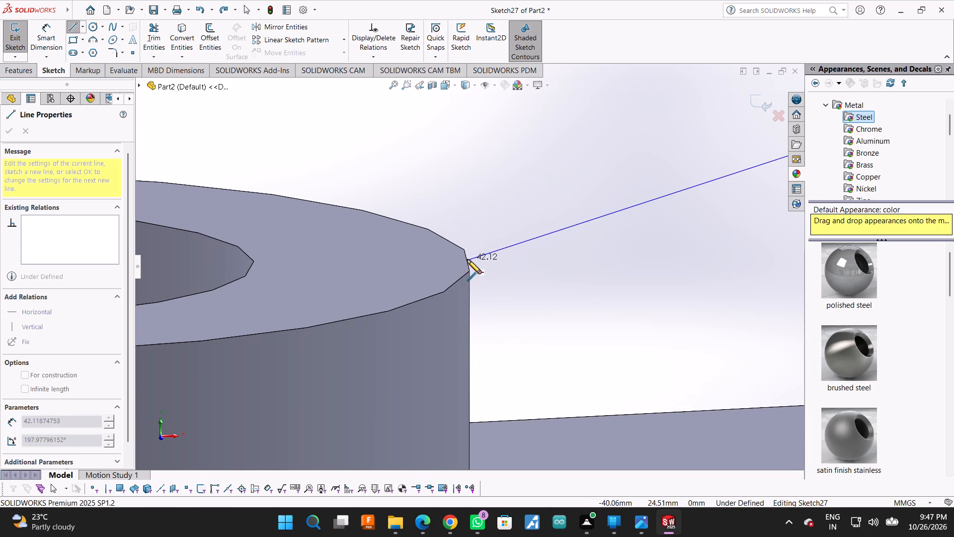
scroll(438, 277, up, 4)
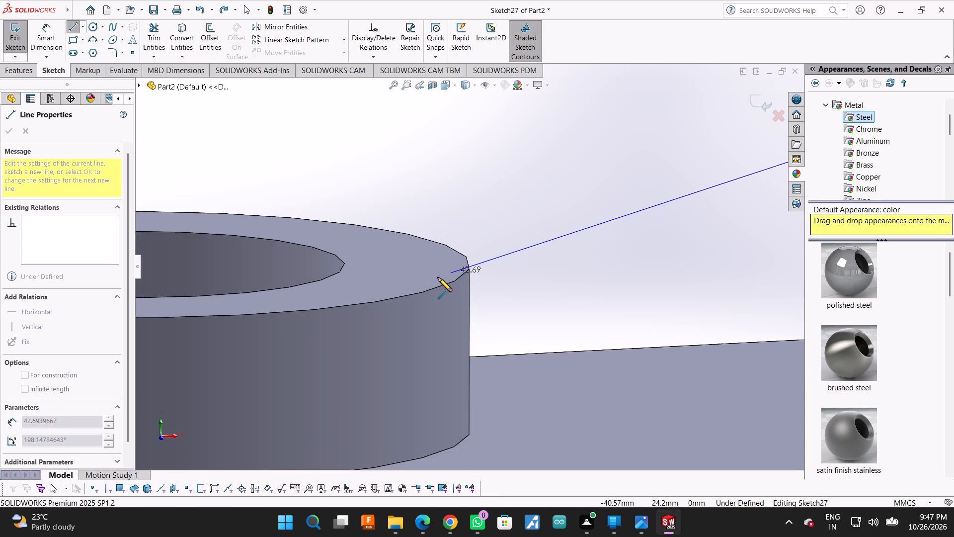
scroll(438, 277, up, 3)
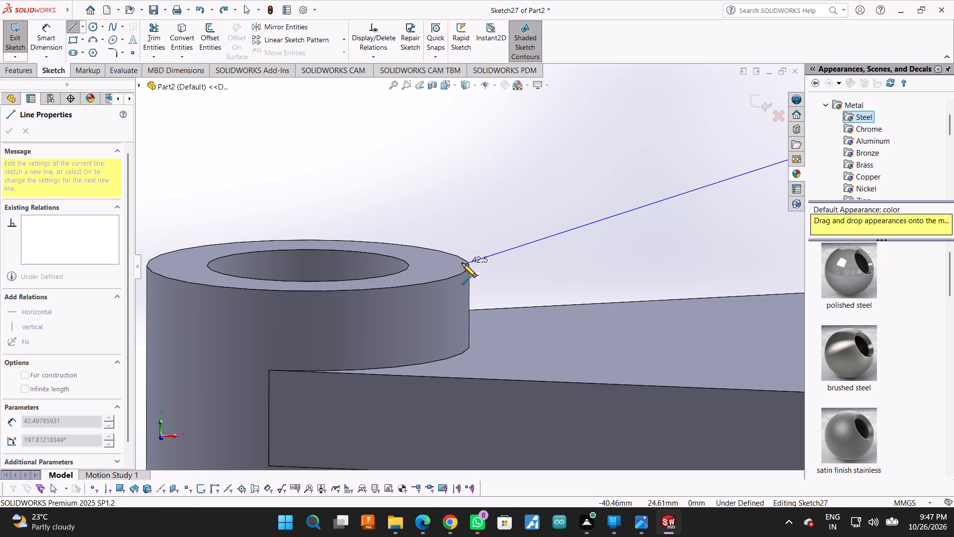
click(469, 265)
scroll(498, 305, up, 1)
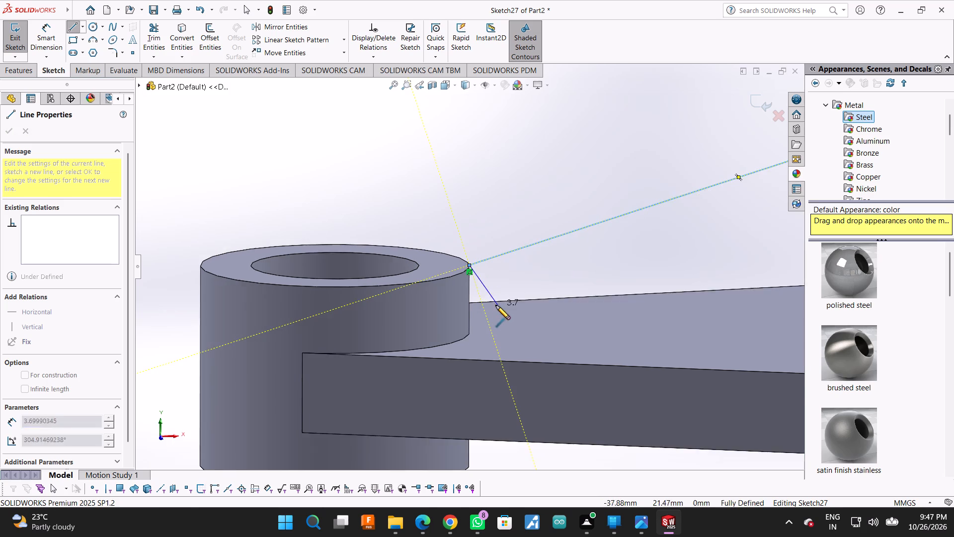
scroll(459, 281, up, 3)
key(Escape)
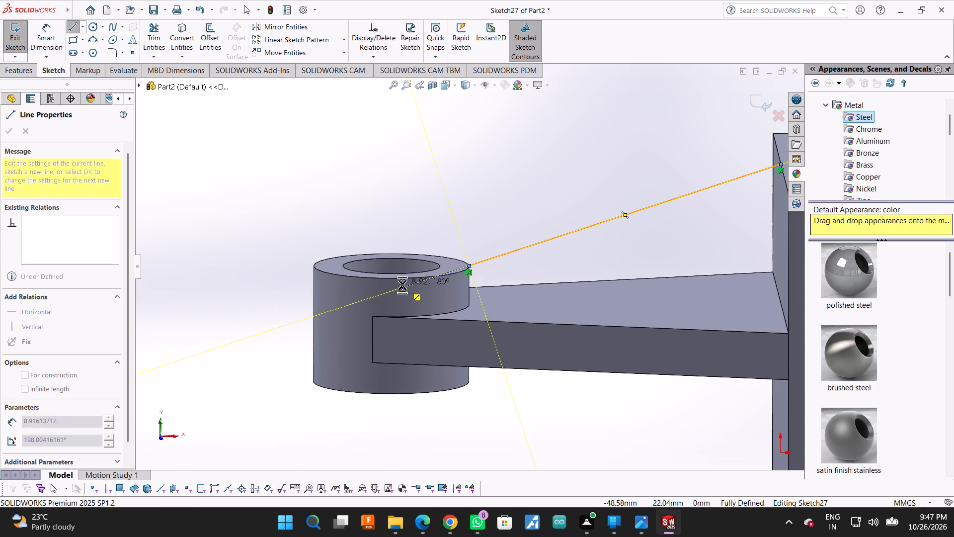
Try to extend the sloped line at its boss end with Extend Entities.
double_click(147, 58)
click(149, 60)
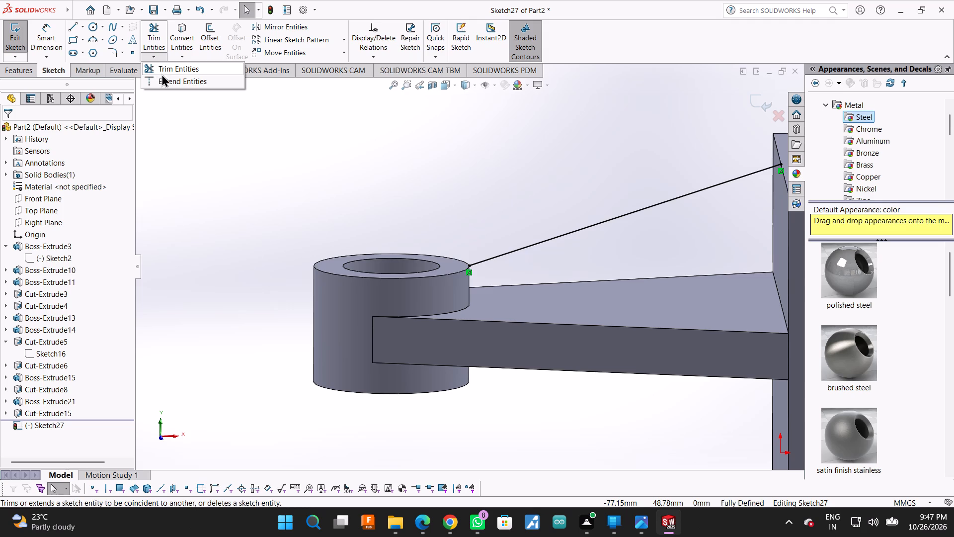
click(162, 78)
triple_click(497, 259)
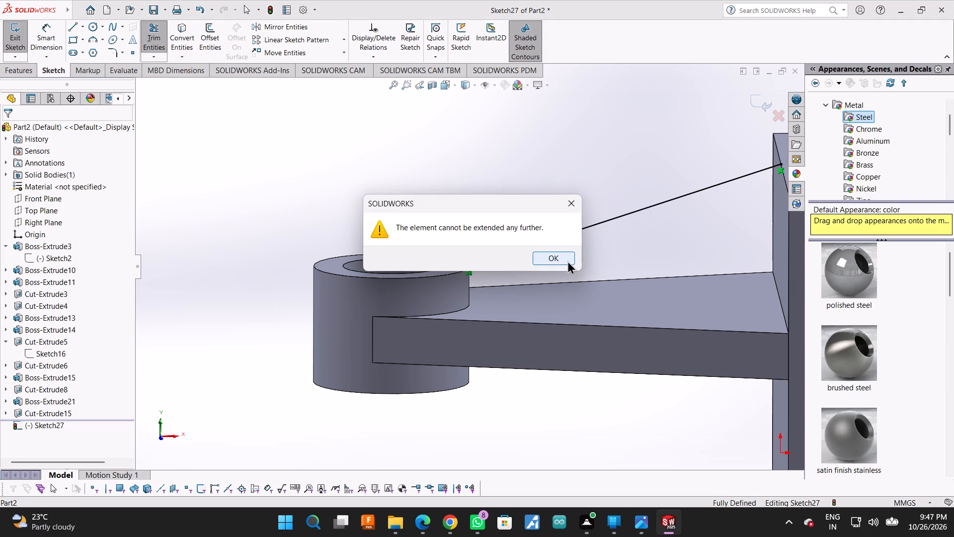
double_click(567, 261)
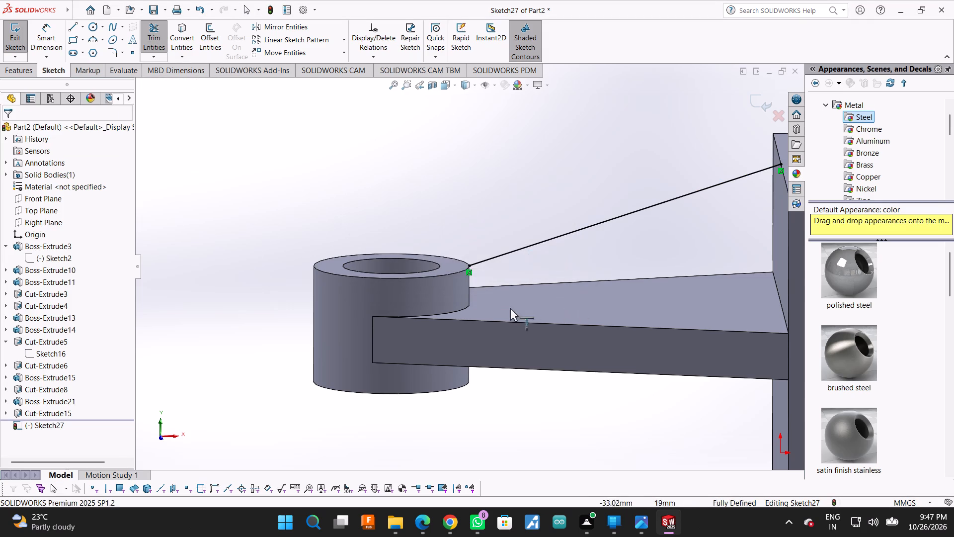
Create a 3 mm rib from the sloped line, thickened to both sides, with the material side flipped toward the upper boss plate.
middle_click(531, 371)
scroll(526, 330, up, 2)
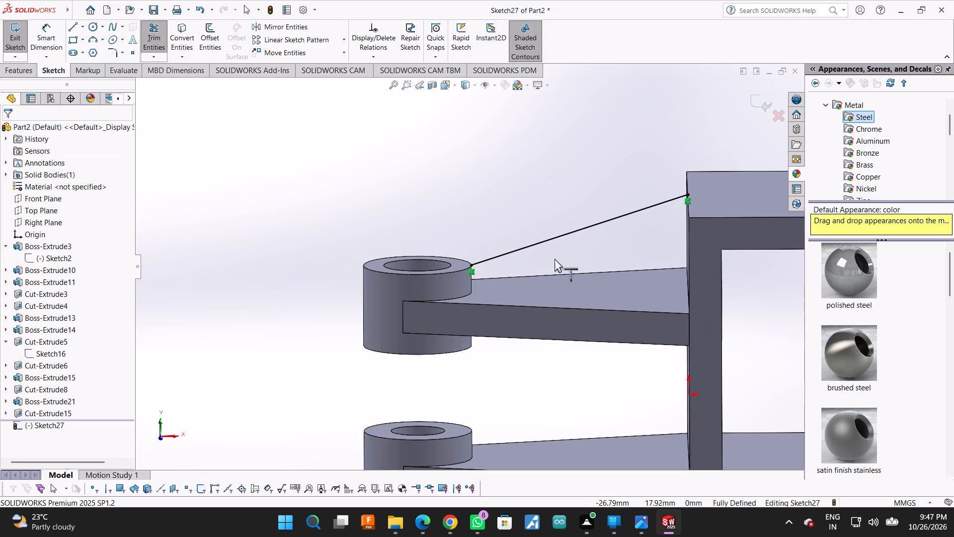
click(29, 69)
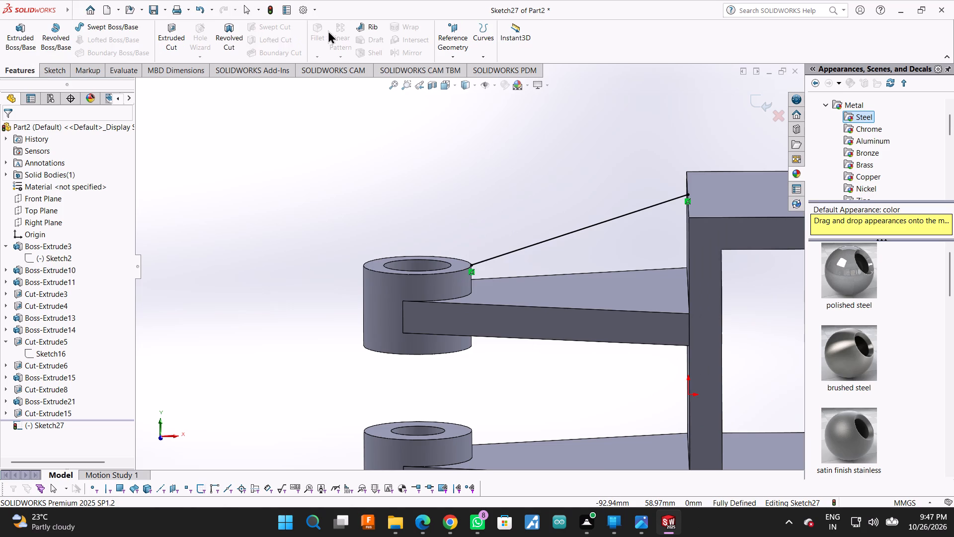
click(363, 27)
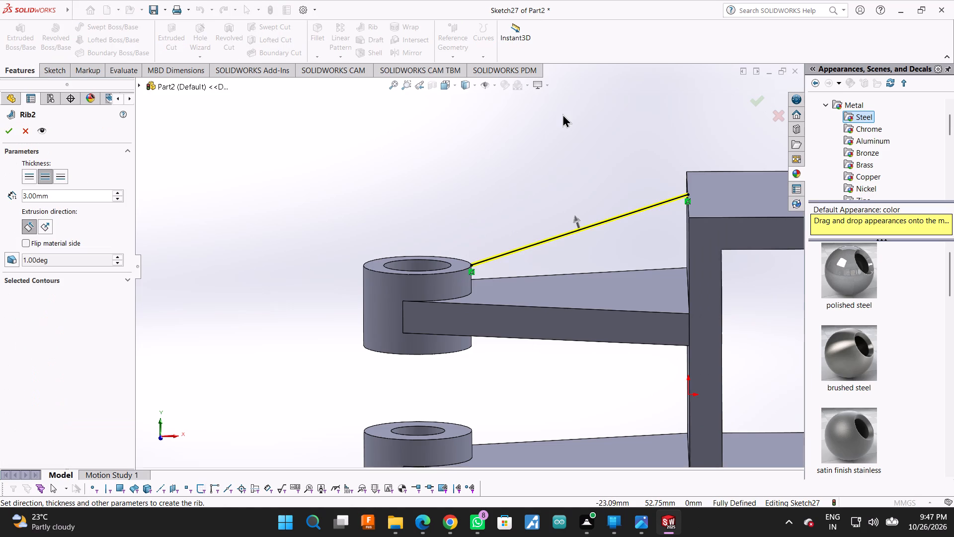
middle_drag(578, 148, 609, 203)
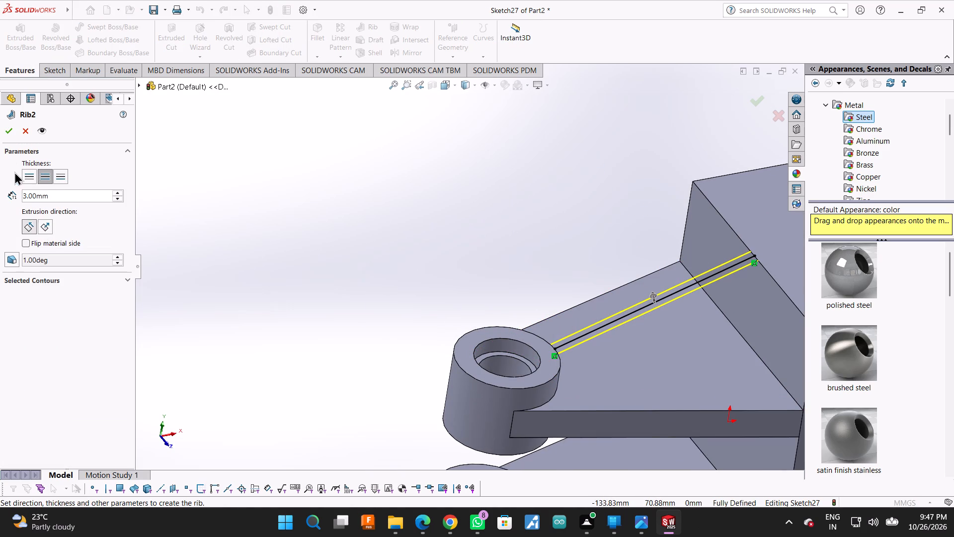
click(27, 245)
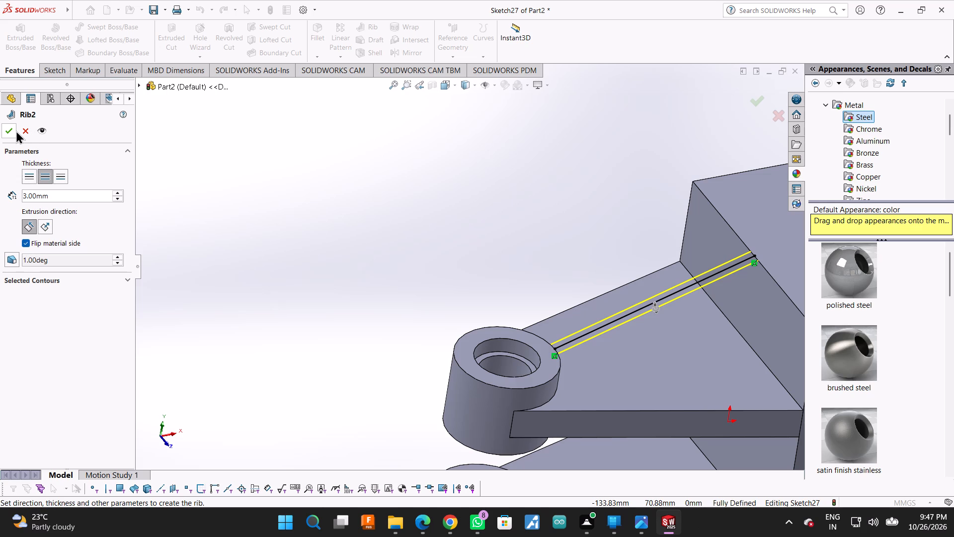
click(16, 130)
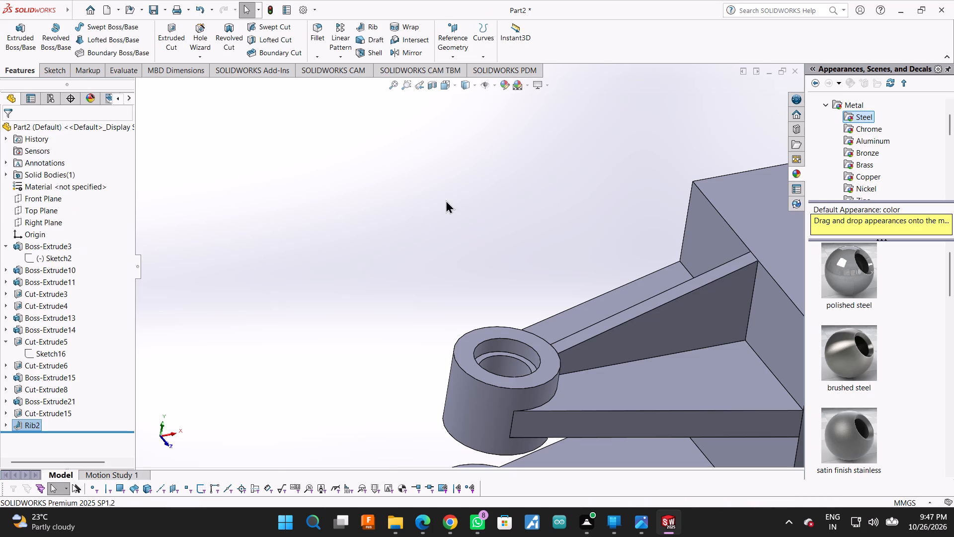
Examine the new rib and the bracket's boss plates from above, below and the side.
scroll(513, 196, up, 1)
scroll(548, 237, up, 2)
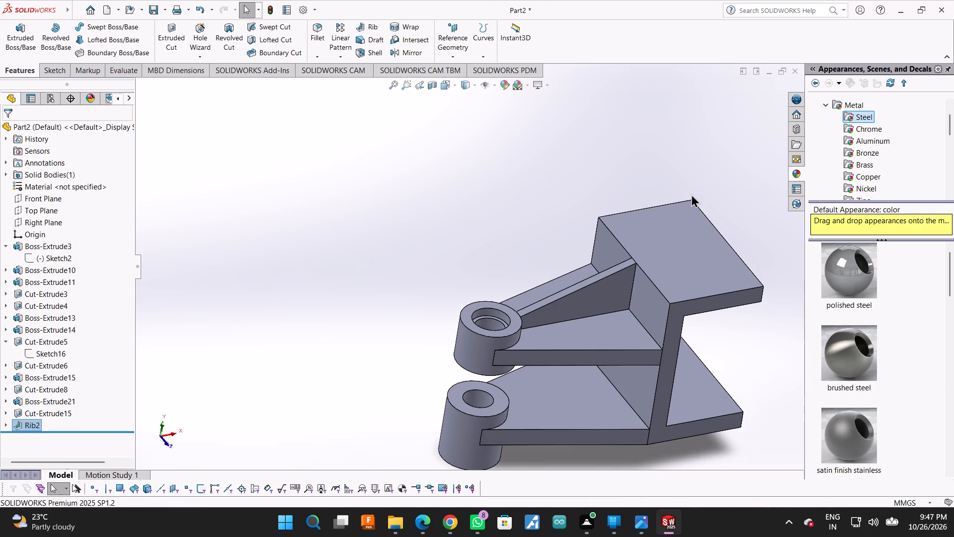
middle_drag(725, 172, 695, 191)
scroll(642, 269, down, 3)
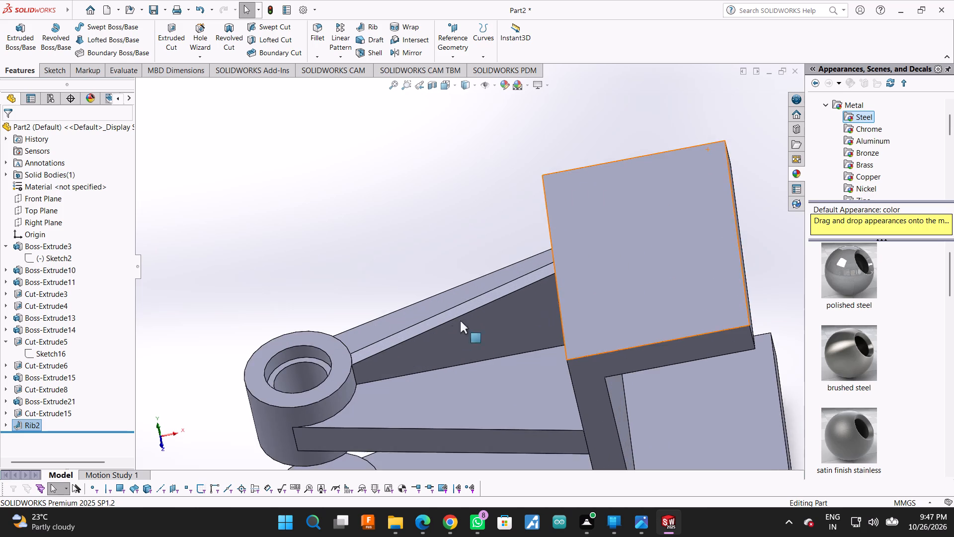
scroll(449, 328, down, 3)
scroll(302, 389, down, 1)
scroll(302, 380, up, 10)
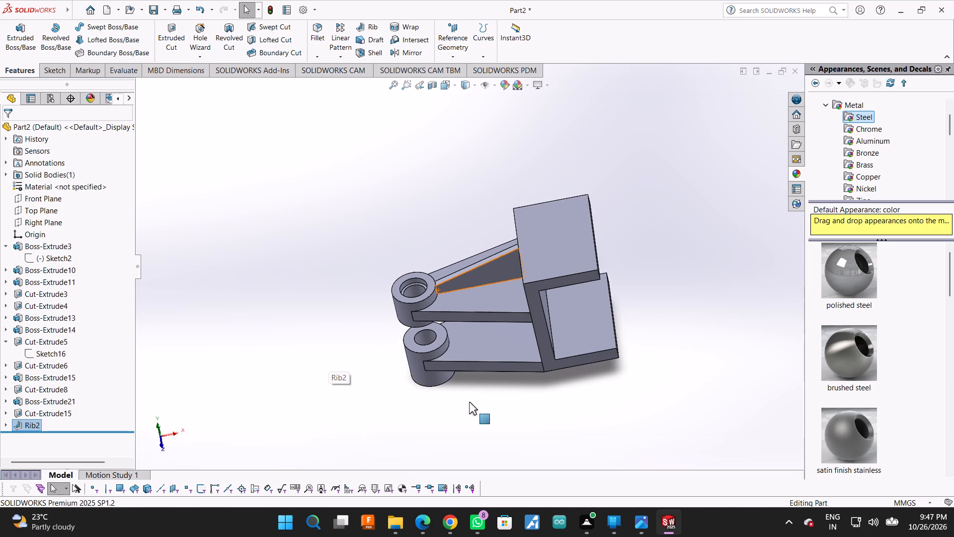
middle_drag(484, 407, 487, 287)
middle_drag(570, 398, 555, 268)
middle_drag(562, 271, 568, 289)
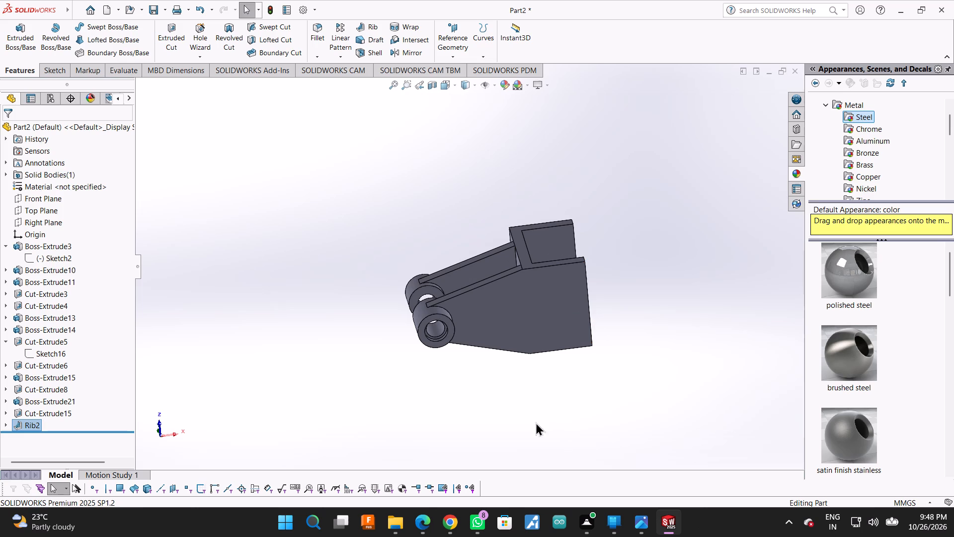
middle_drag(615, 210, 628, 352)
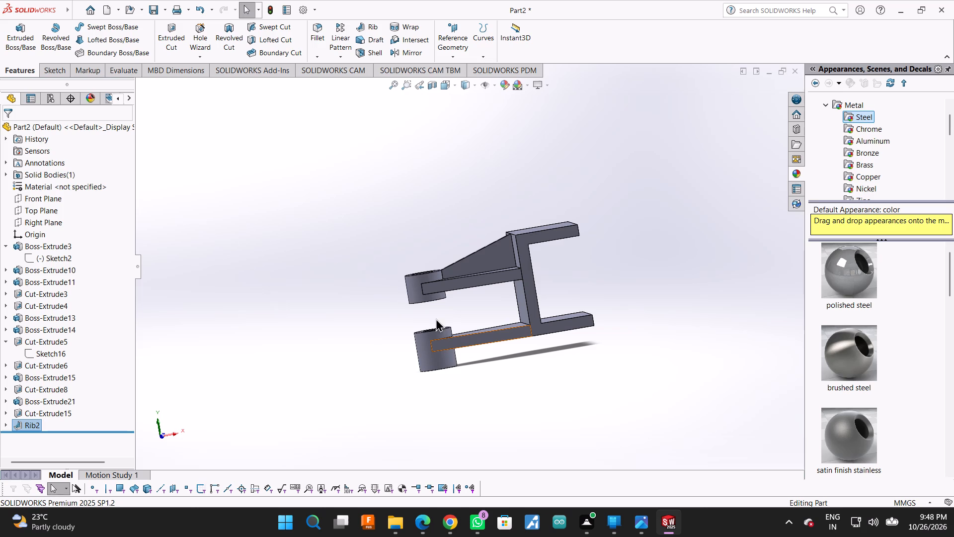
On the Front Plane, sketch a sloped line about 41 mm long from the lower boss's bottom edge to the vertical plate's bottom outer corner.
click(55, 203)
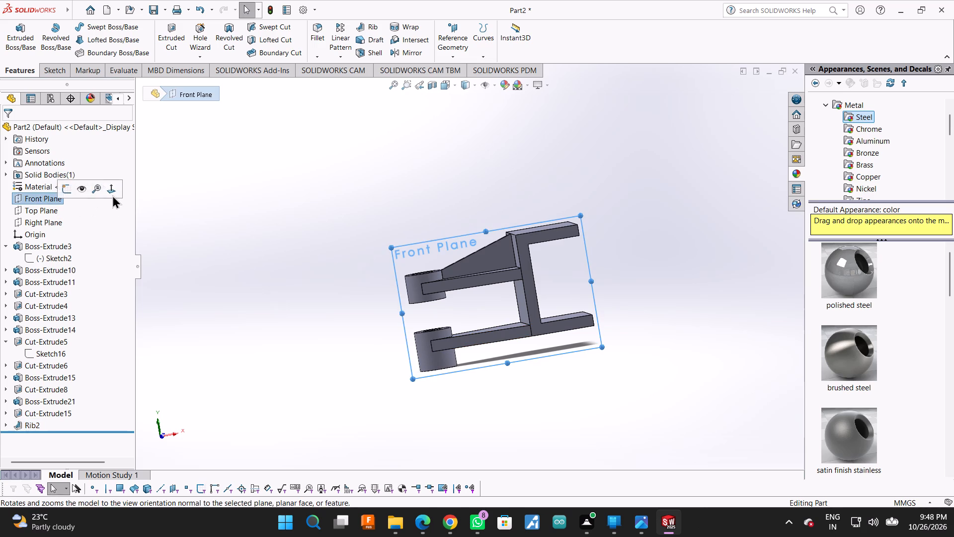
click(111, 194)
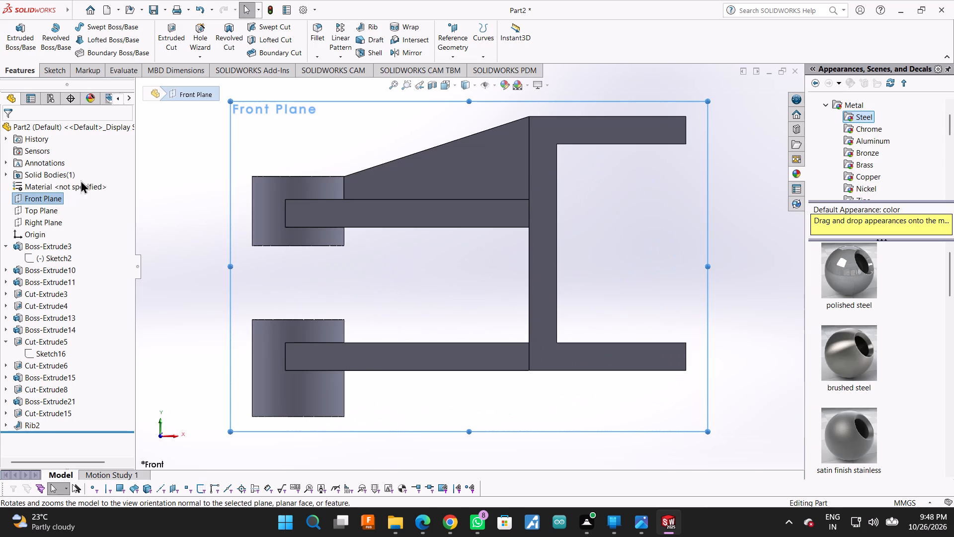
double_click(62, 65)
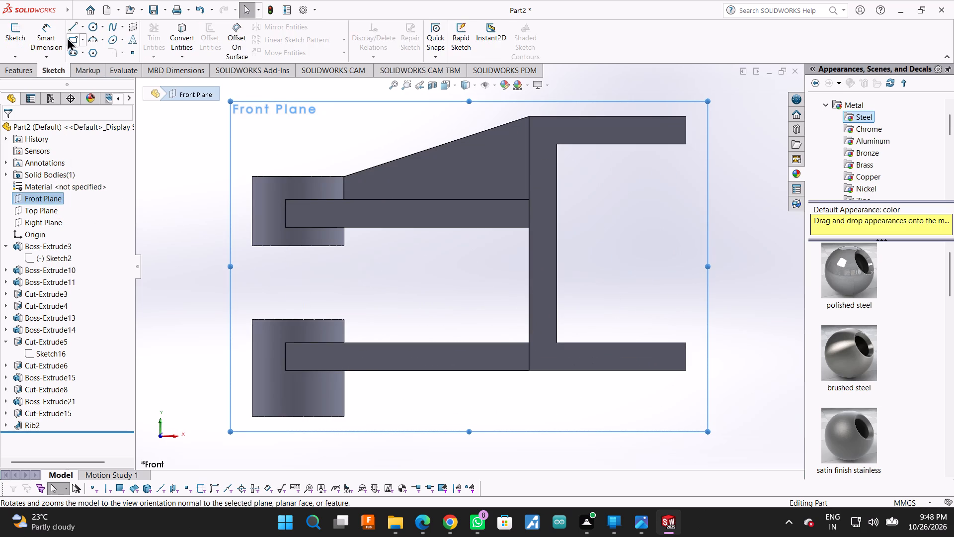
click(71, 30)
scroll(343, 422, down, 2)
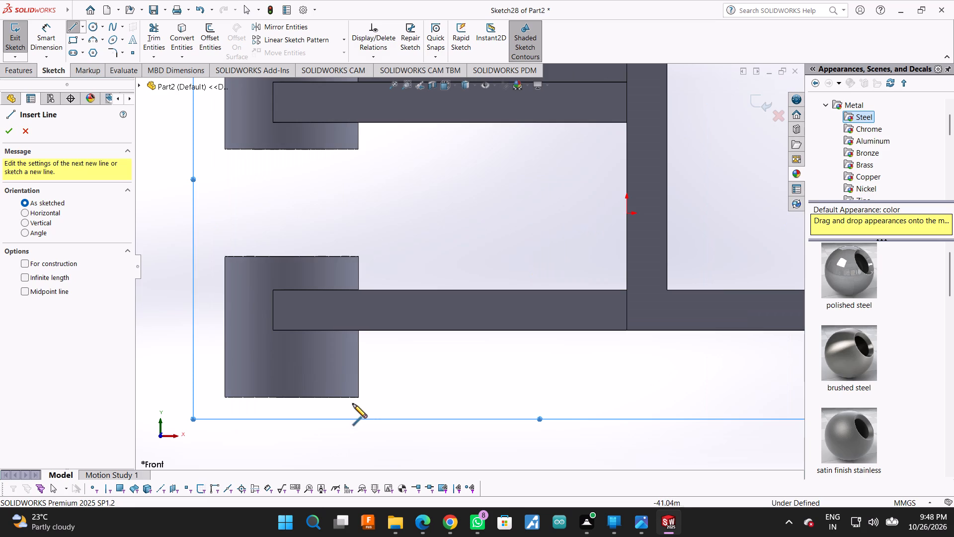
double_click(359, 398)
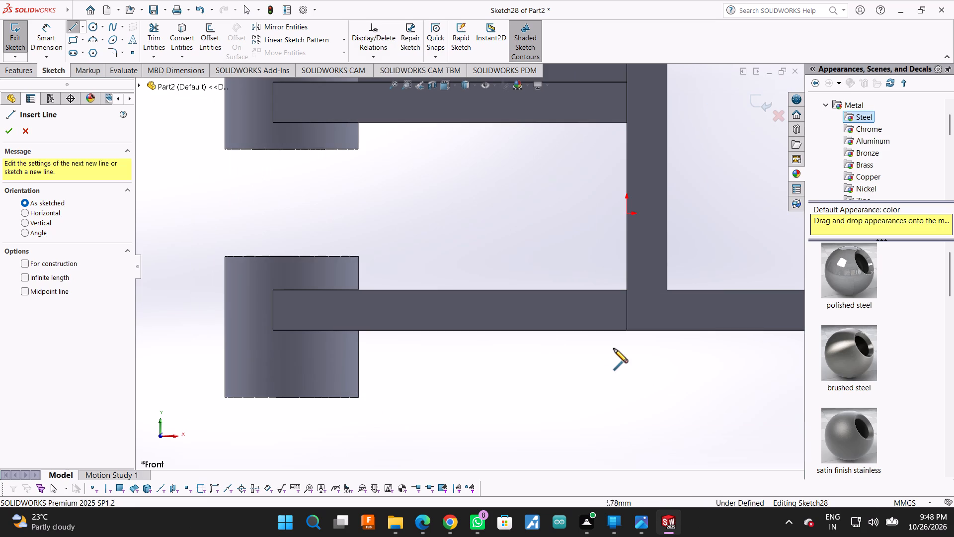
click(357, 398)
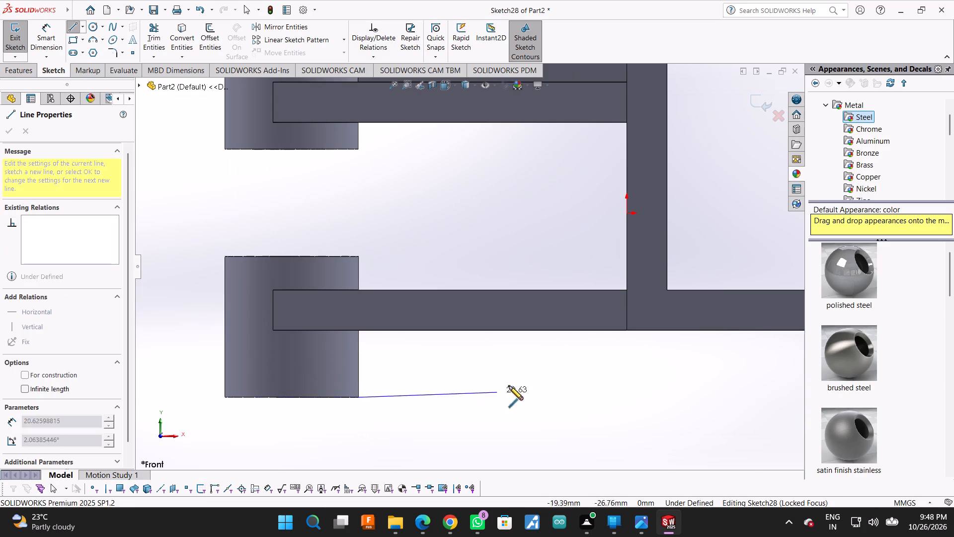
click(626, 330)
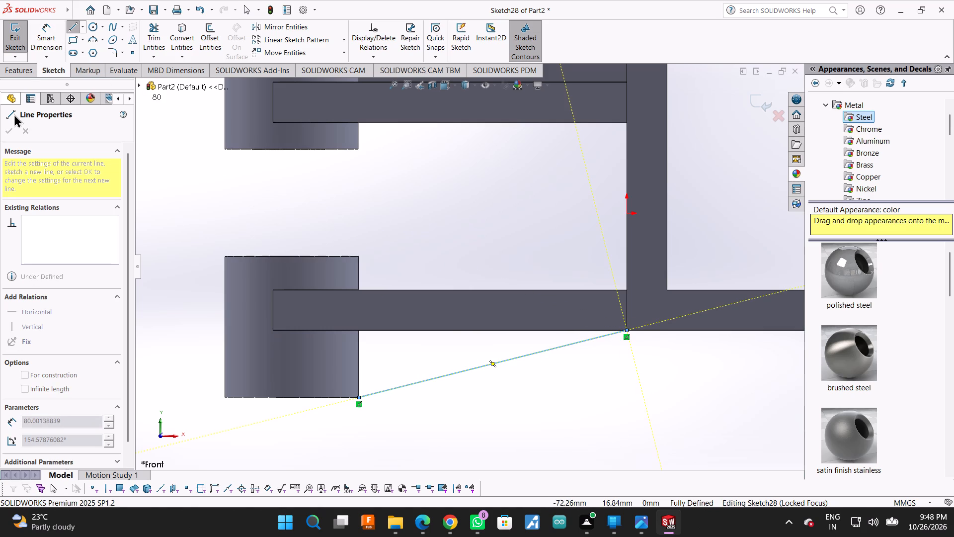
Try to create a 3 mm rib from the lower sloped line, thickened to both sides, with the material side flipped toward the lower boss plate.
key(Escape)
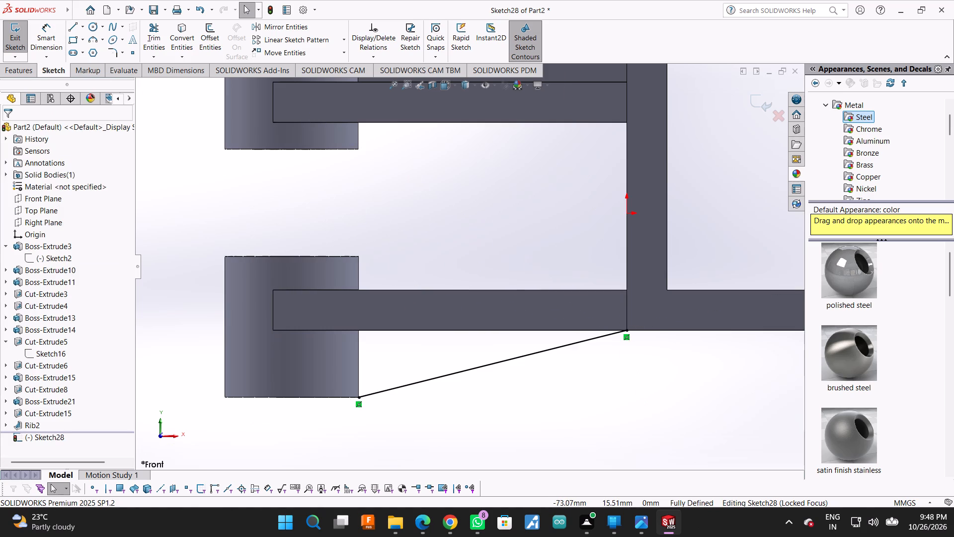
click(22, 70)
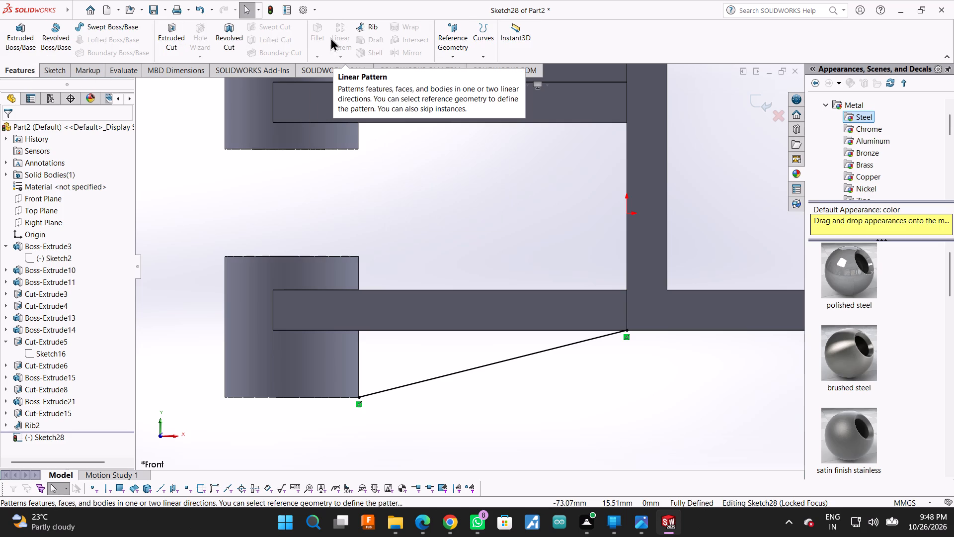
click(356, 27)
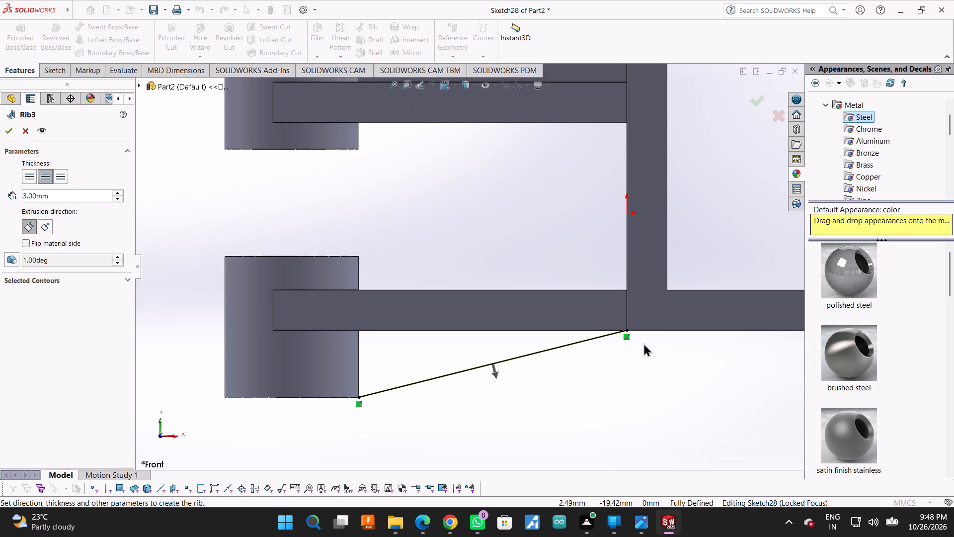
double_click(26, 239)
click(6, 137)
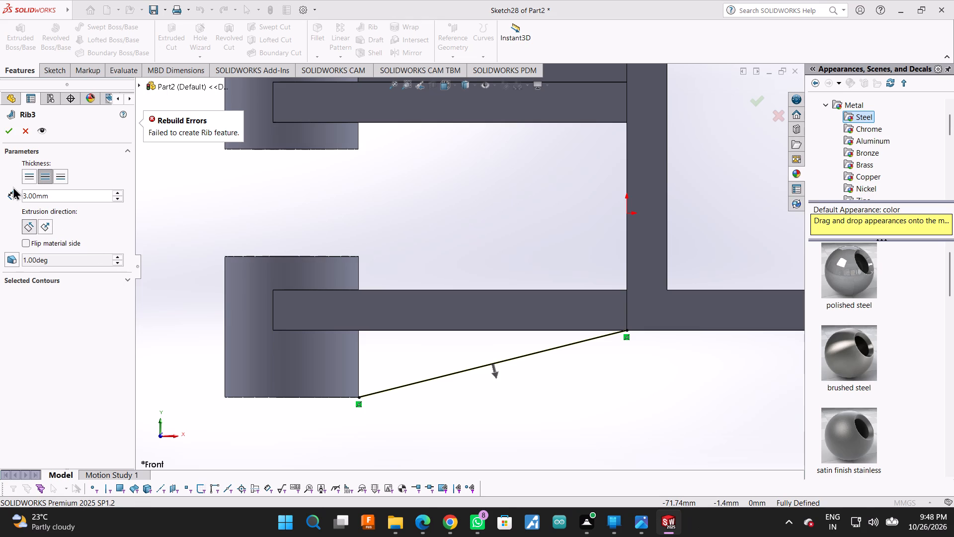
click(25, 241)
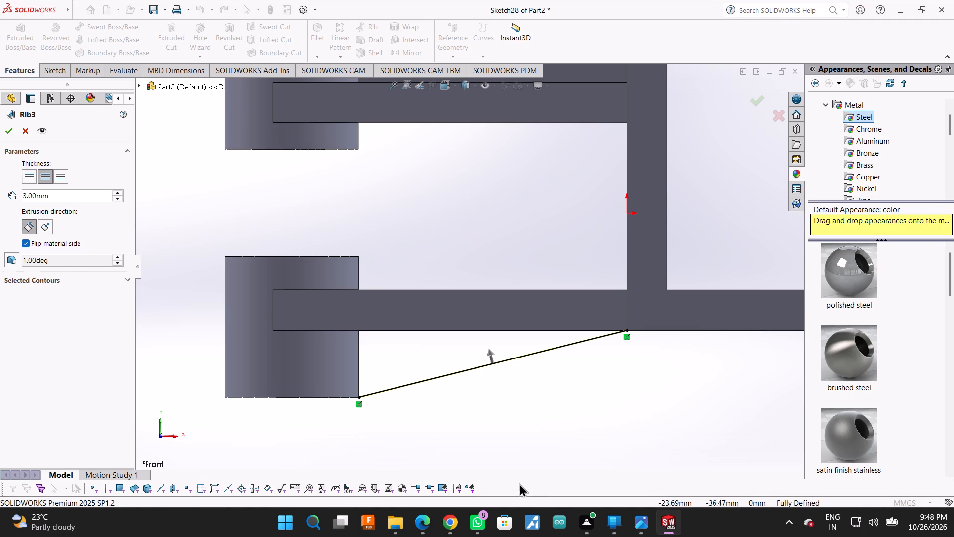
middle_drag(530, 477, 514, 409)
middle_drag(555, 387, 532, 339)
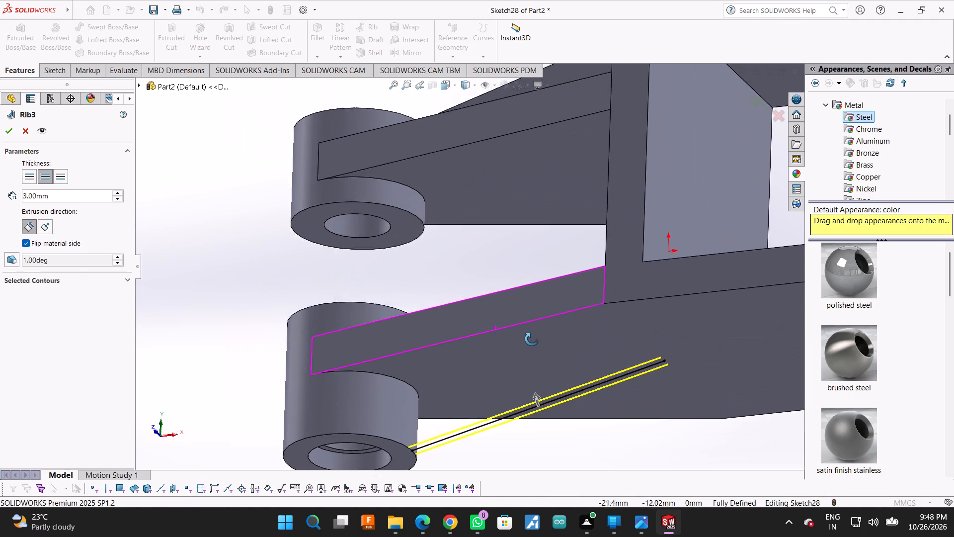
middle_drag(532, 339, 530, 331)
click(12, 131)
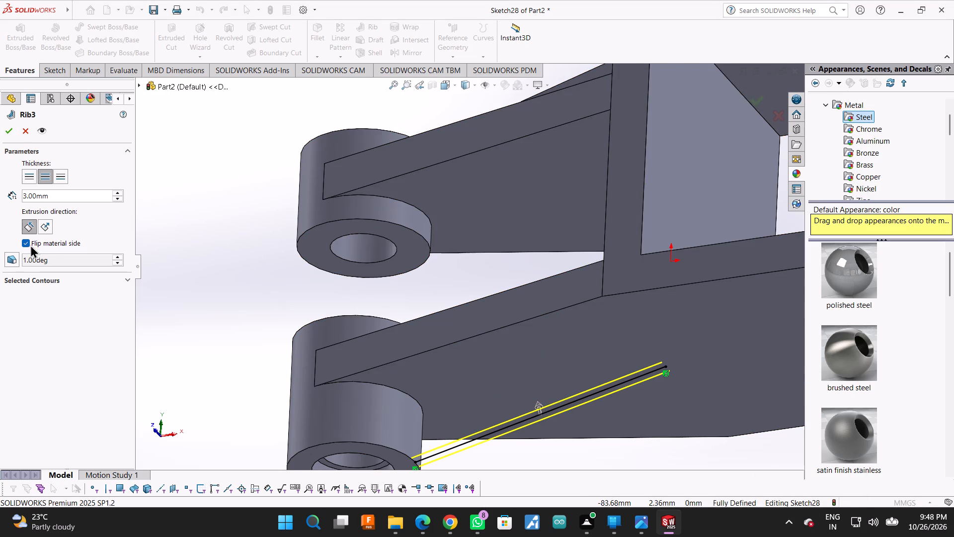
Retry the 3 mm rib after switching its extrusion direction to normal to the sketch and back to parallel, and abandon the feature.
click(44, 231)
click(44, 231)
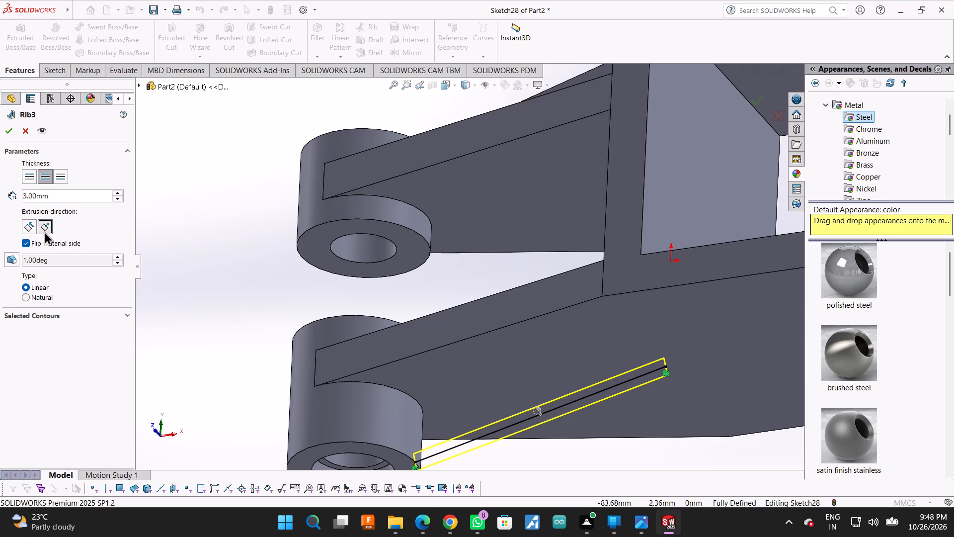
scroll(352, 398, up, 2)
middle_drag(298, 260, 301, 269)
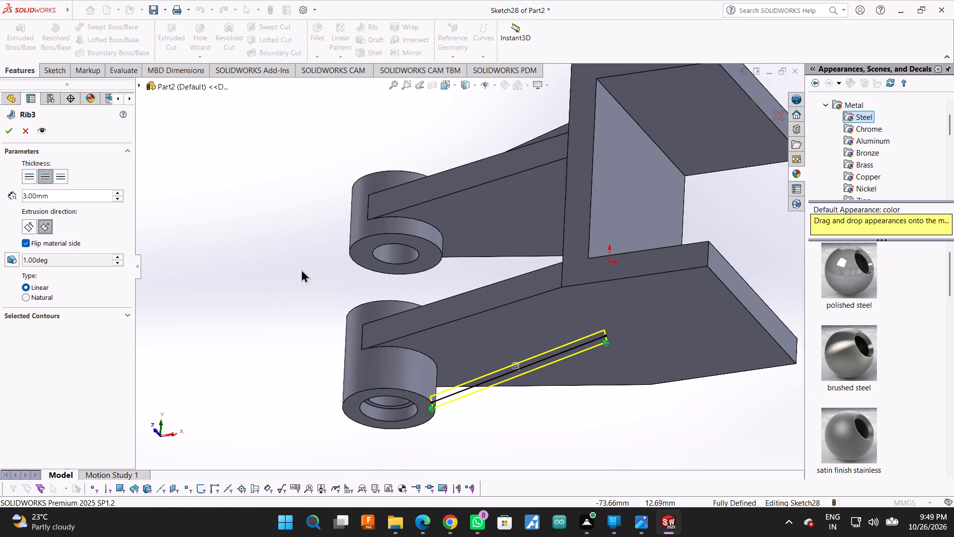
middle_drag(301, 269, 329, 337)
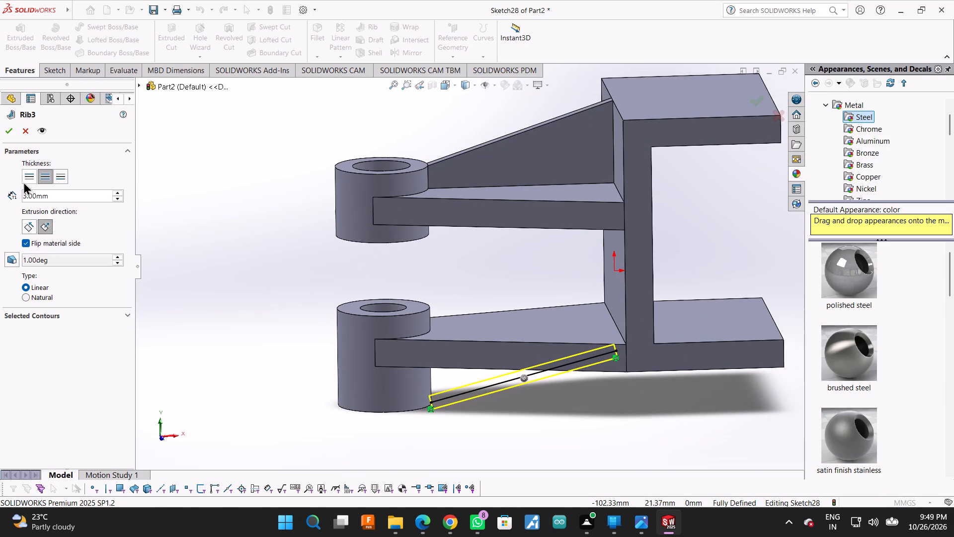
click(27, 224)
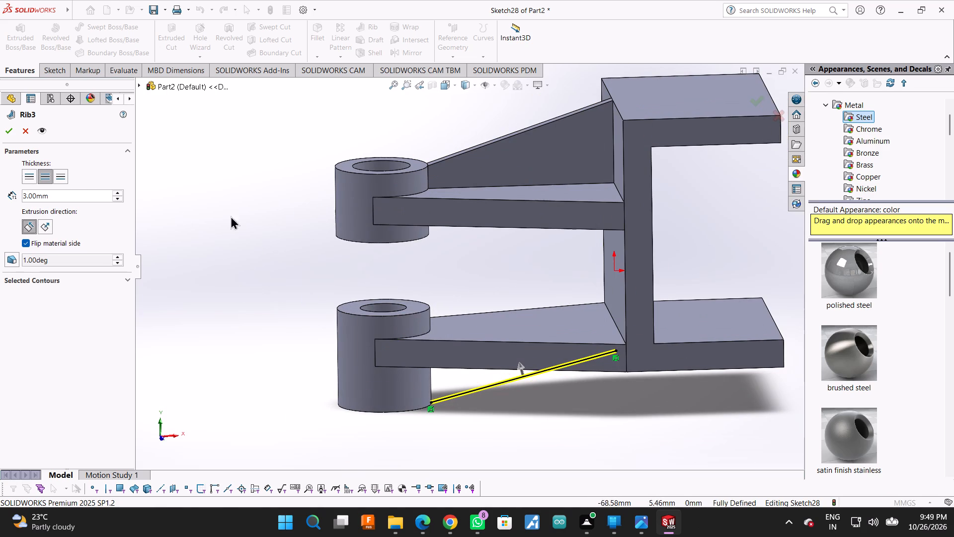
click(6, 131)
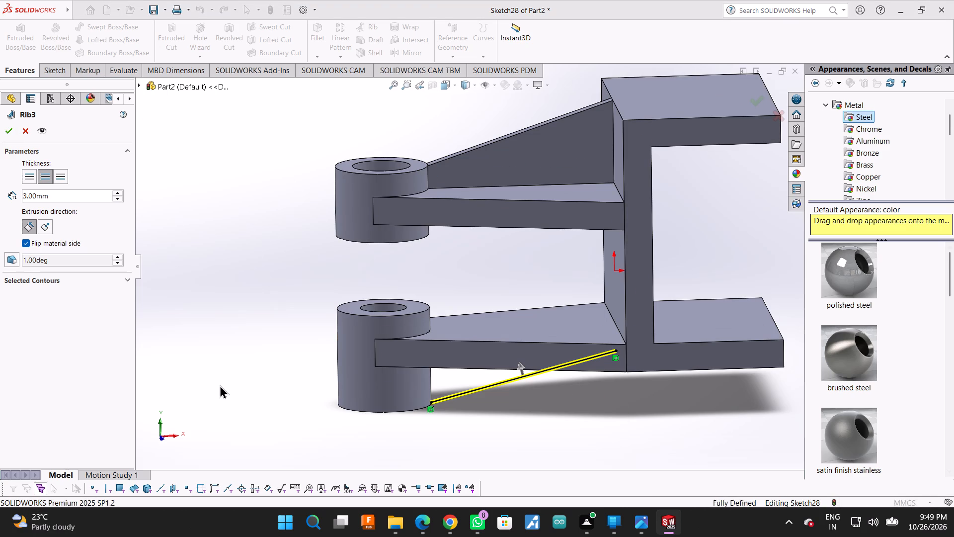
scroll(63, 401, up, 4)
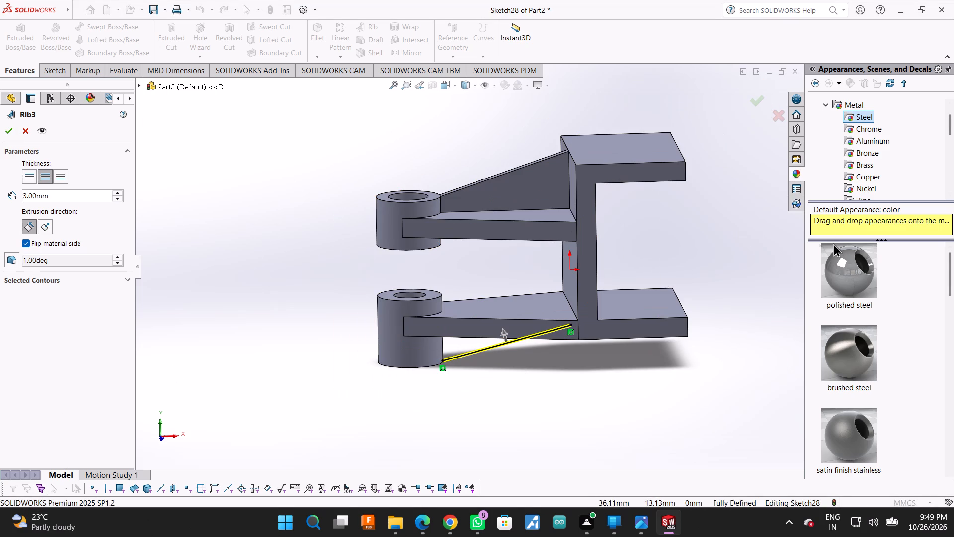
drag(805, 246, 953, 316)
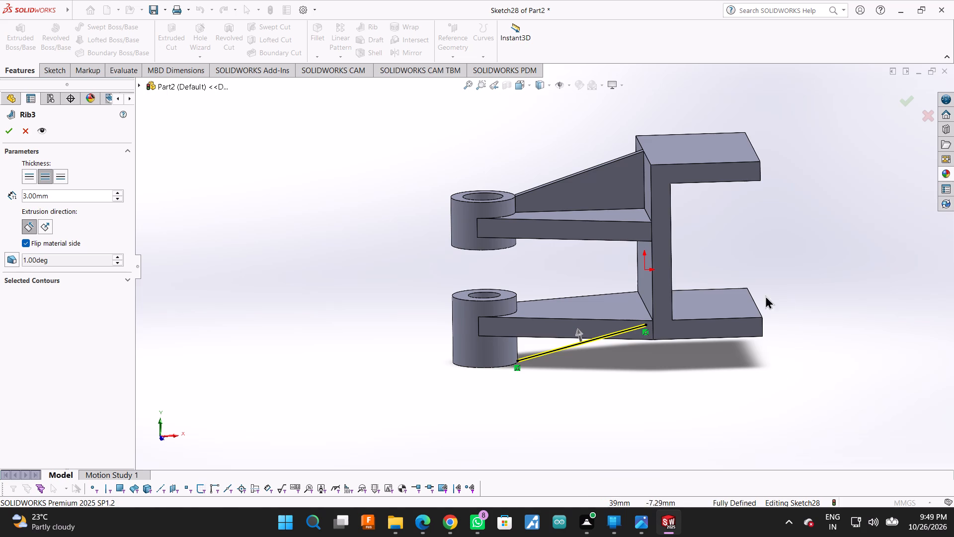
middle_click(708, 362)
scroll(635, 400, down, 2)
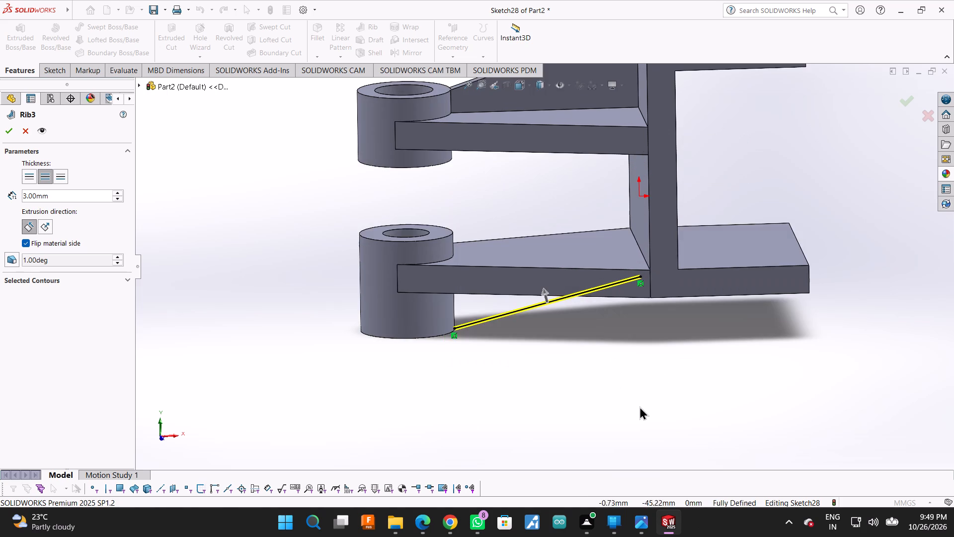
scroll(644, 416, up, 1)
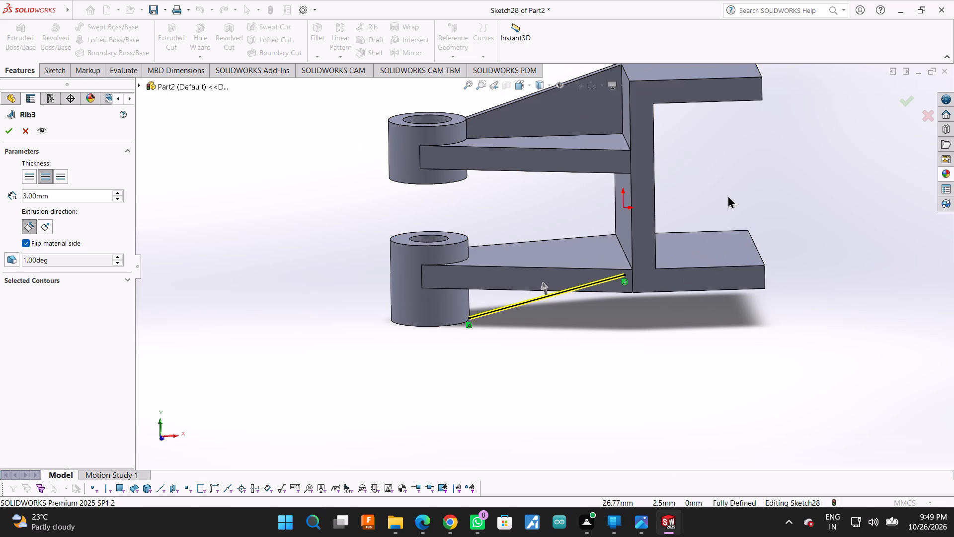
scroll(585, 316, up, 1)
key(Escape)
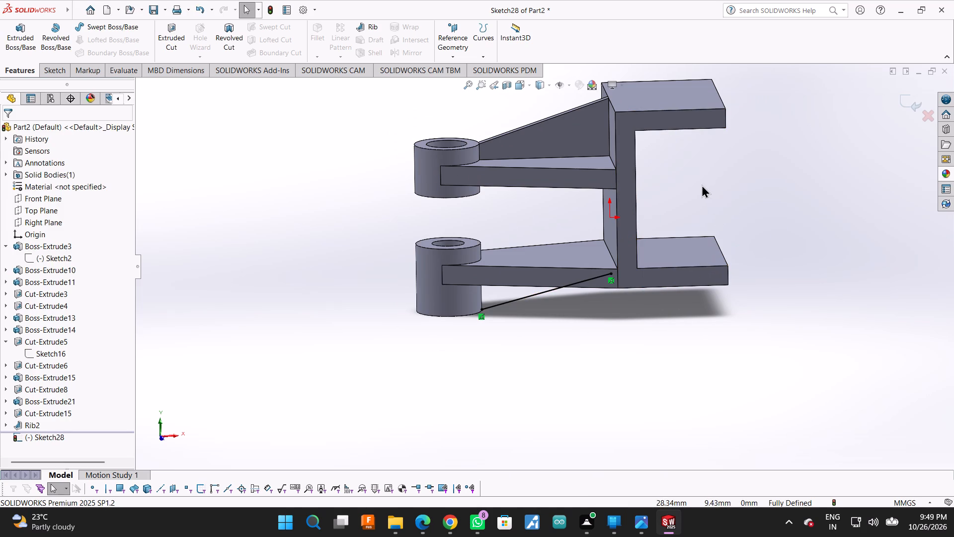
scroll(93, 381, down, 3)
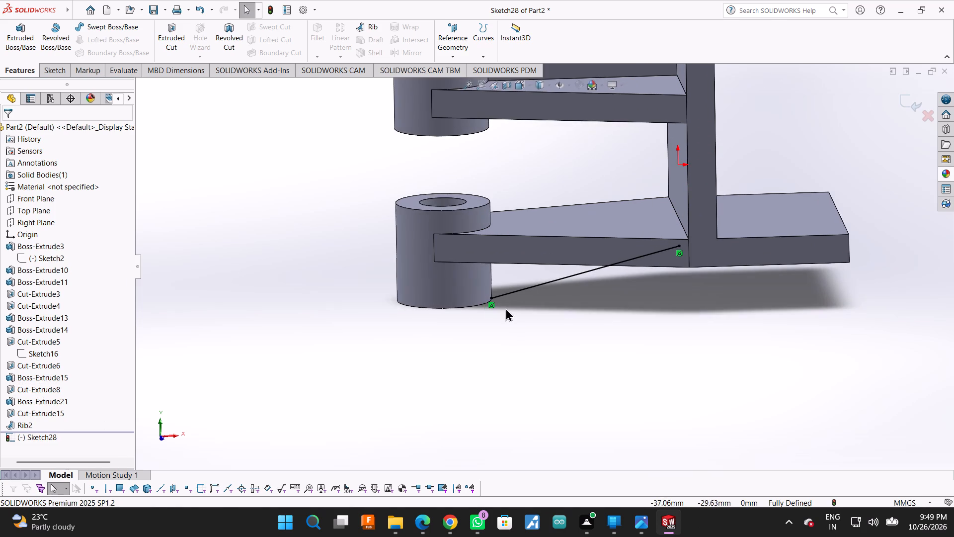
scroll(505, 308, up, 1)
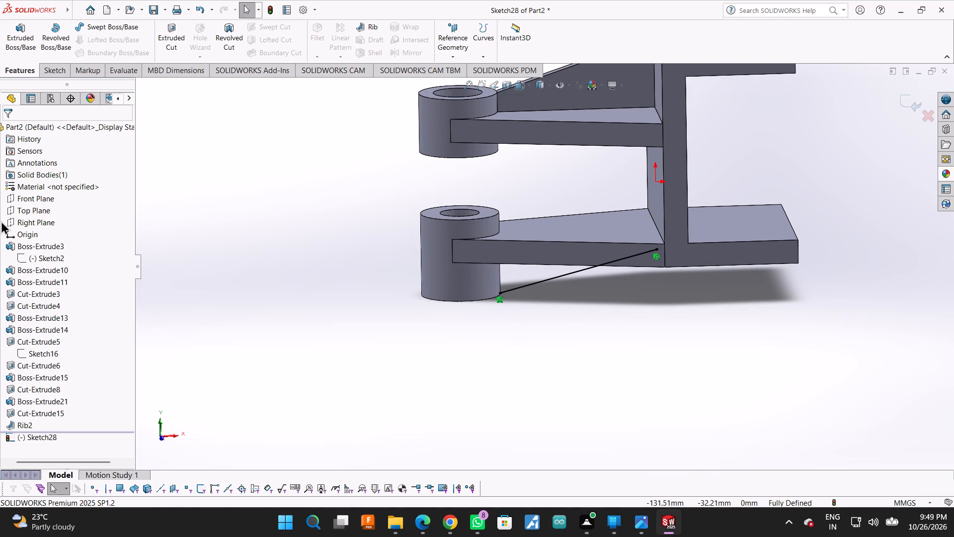
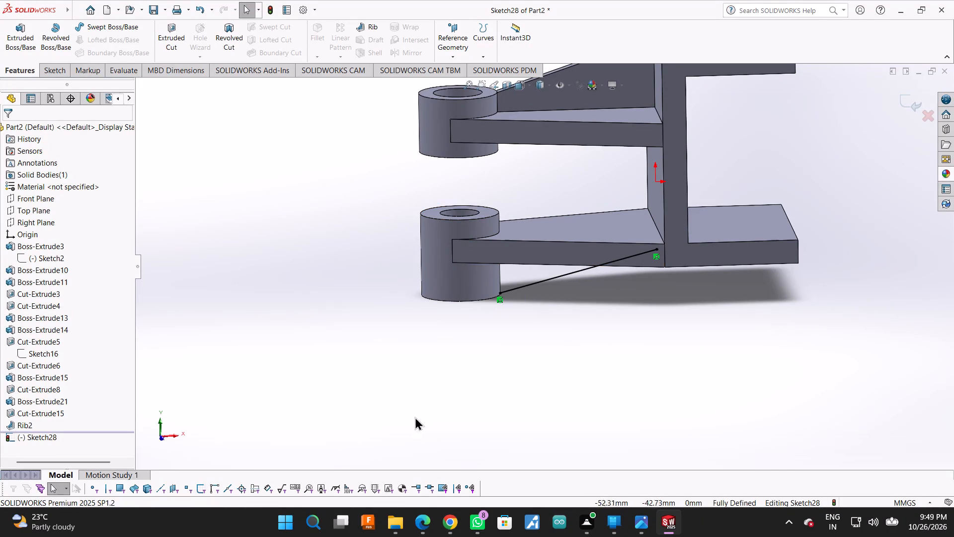
Undo the sloped line sketched between the lower boss and the upright plate.
scroll(533, 525, up, 7)
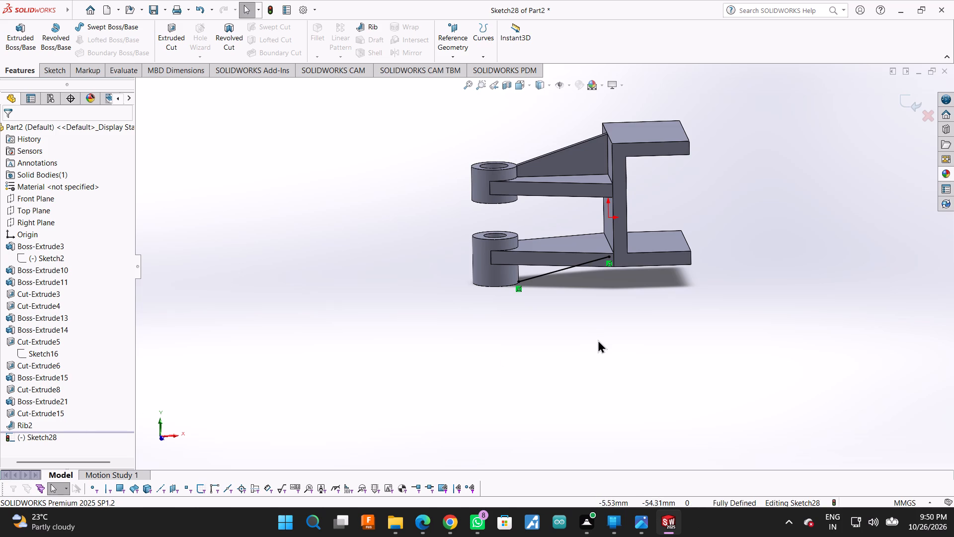
key(ctrl+z)
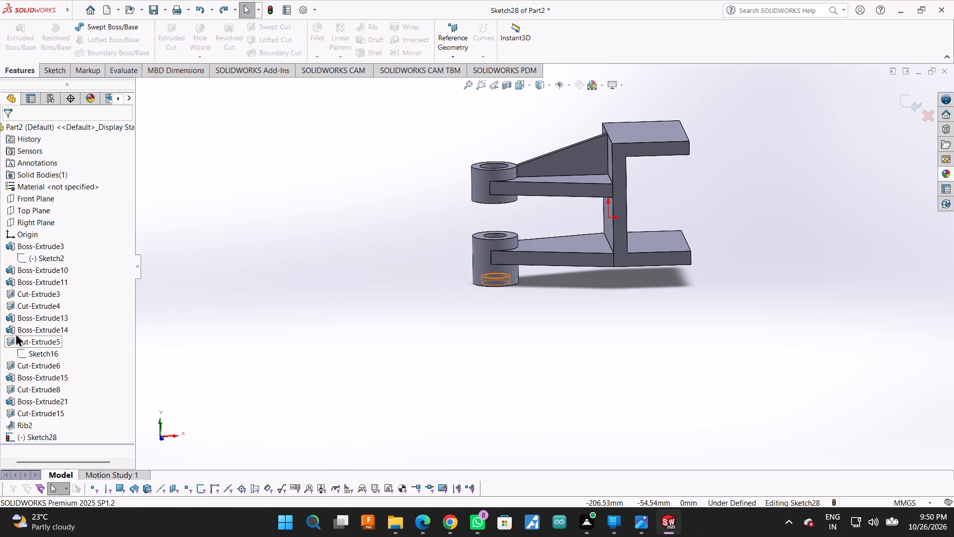
Sketch a closed four-line profile from the lower boss's bottom corner to the upright plate, with vertical sides of 6 mm and 16 mm.
click(40, 201)
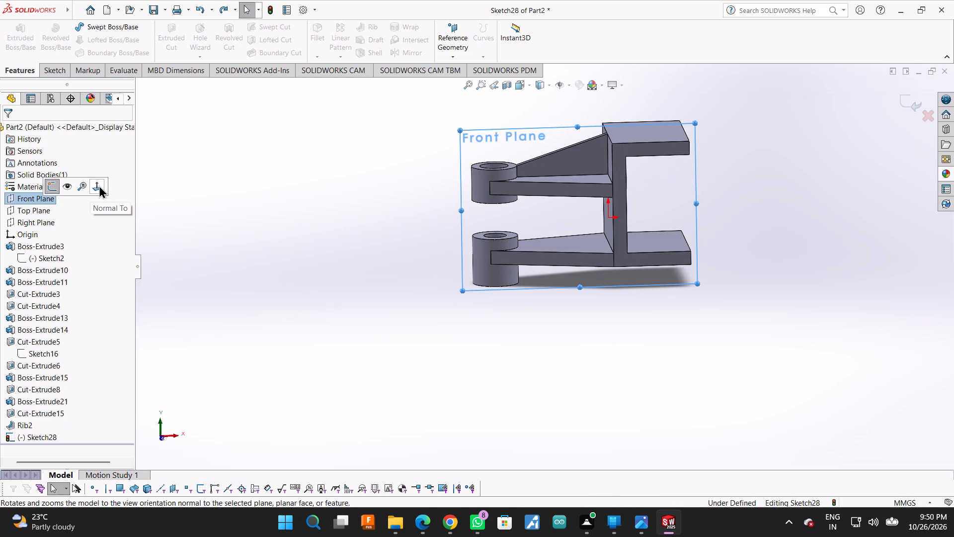
click(102, 183)
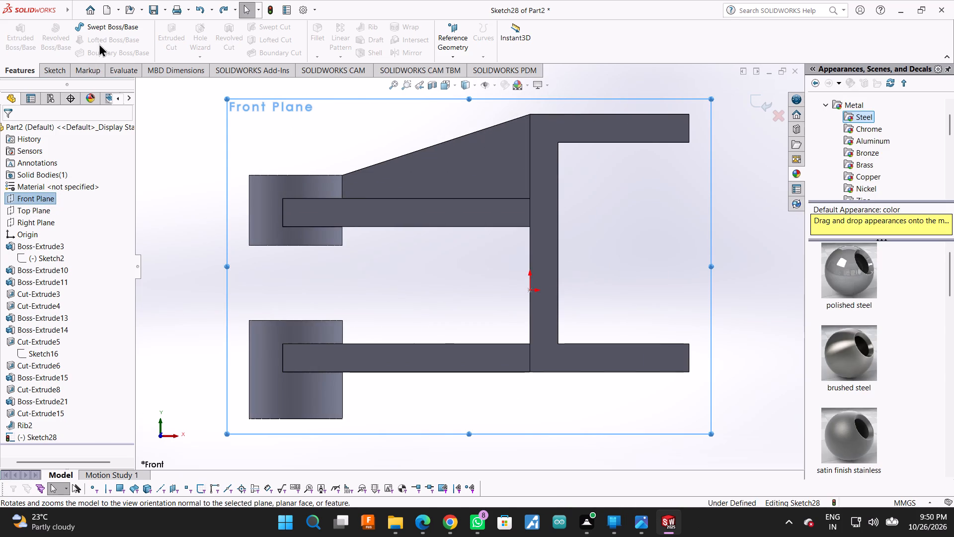
click(54, 66)
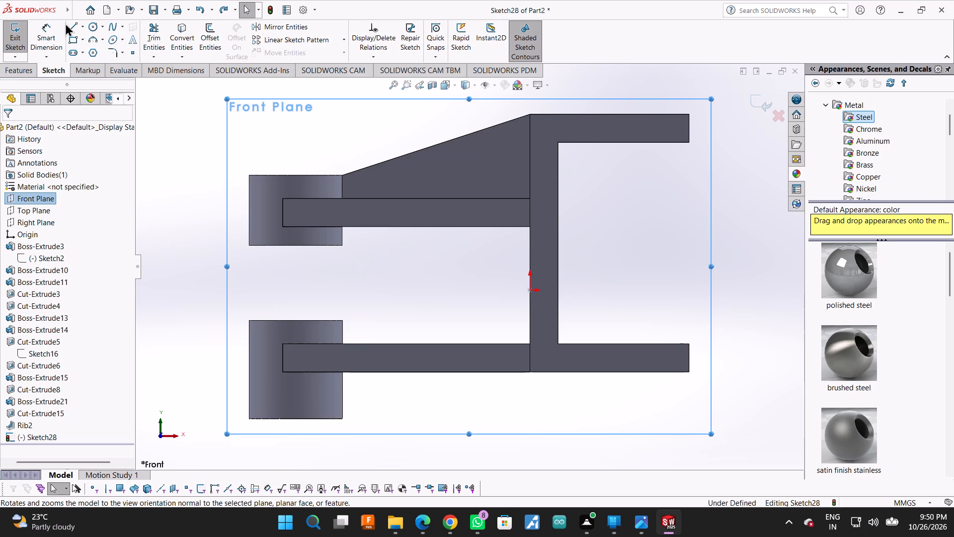
click(73, 25)
scroll(342, 419, down, 2)
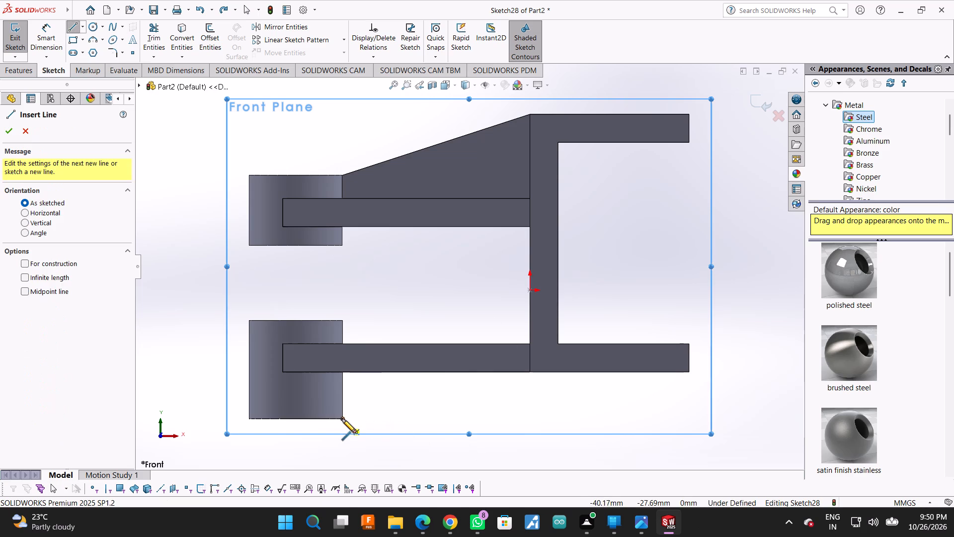
scroll(342, 419, down, 1)
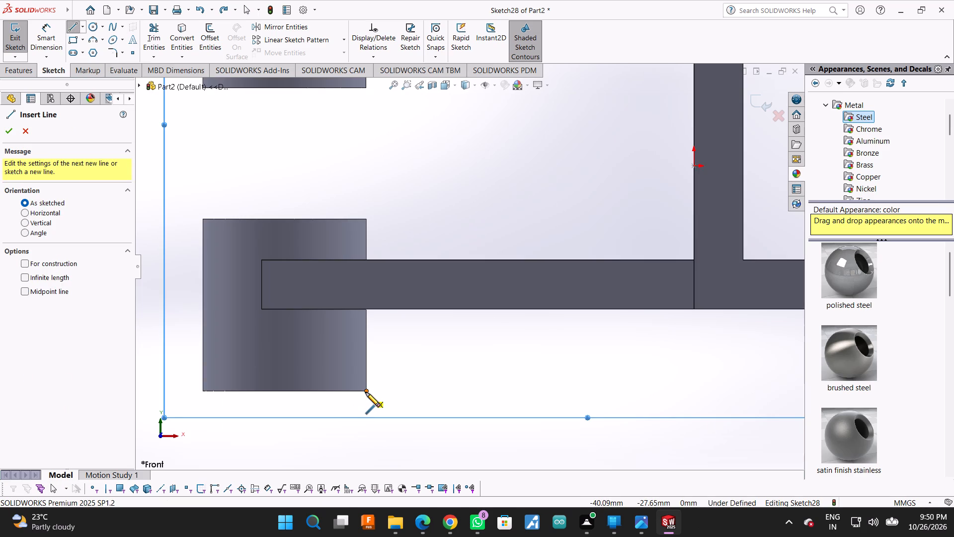
click(366, 392)
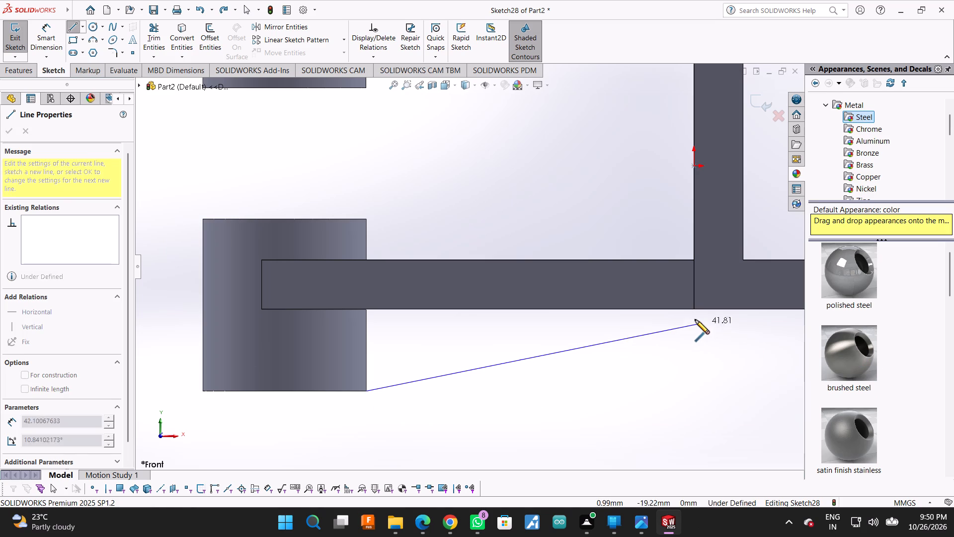
click(694, 308)
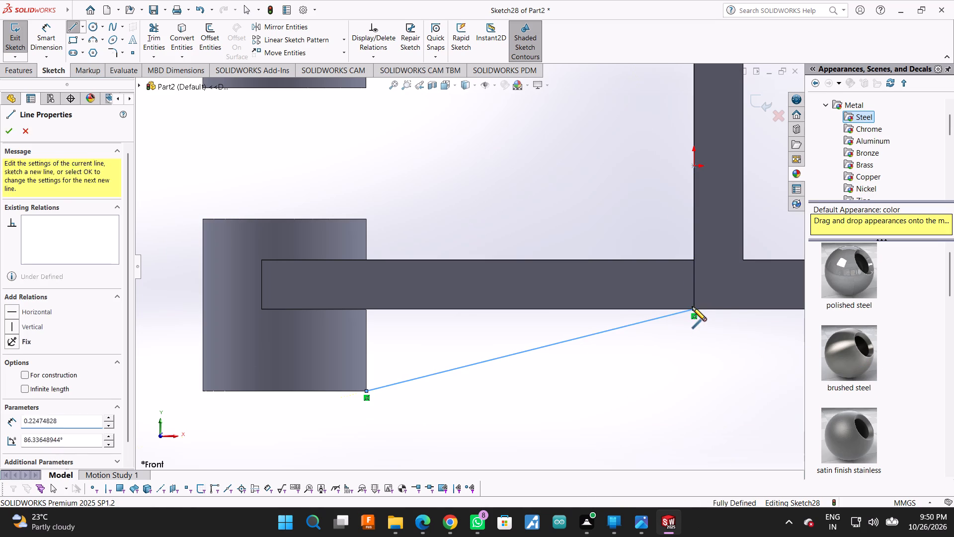
click(694, 260)
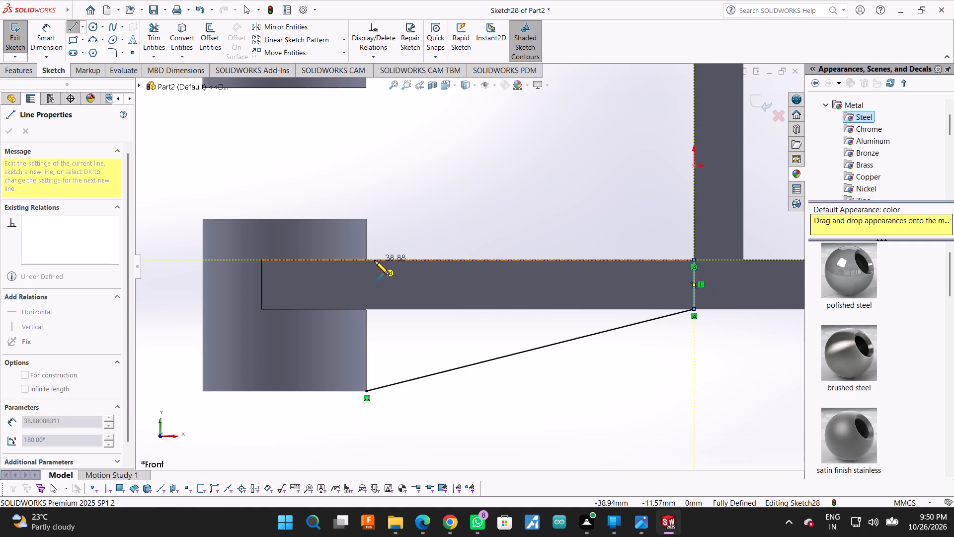
click(365, 259)
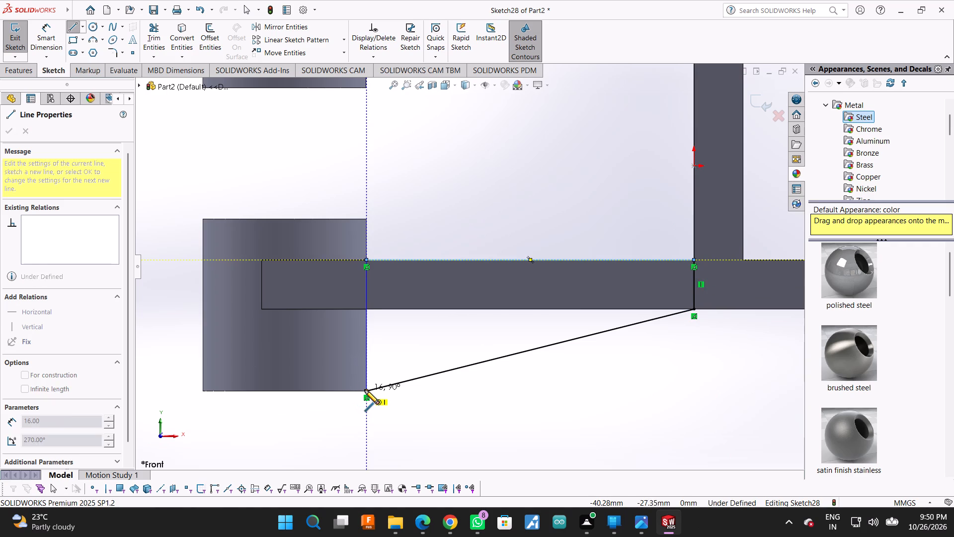
click(365, 393)
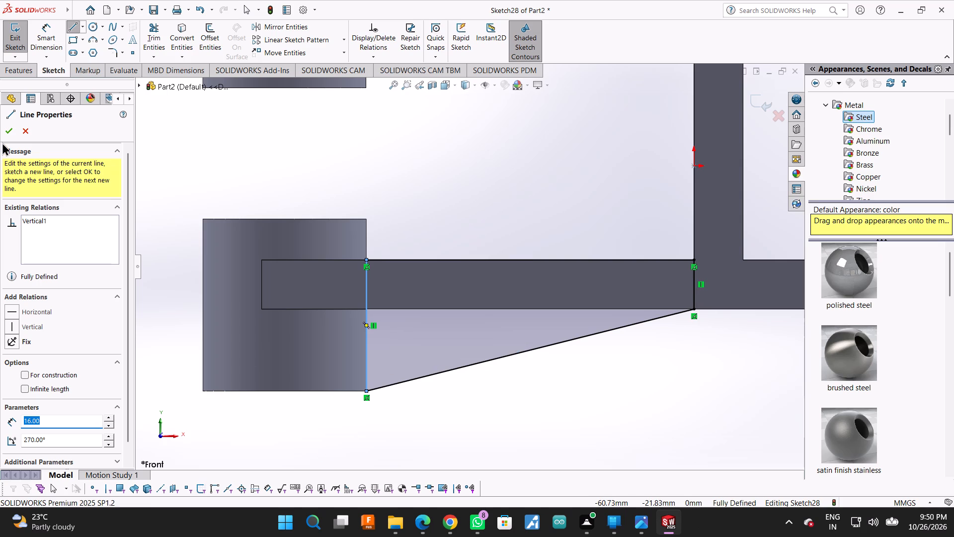
click(4, 130)
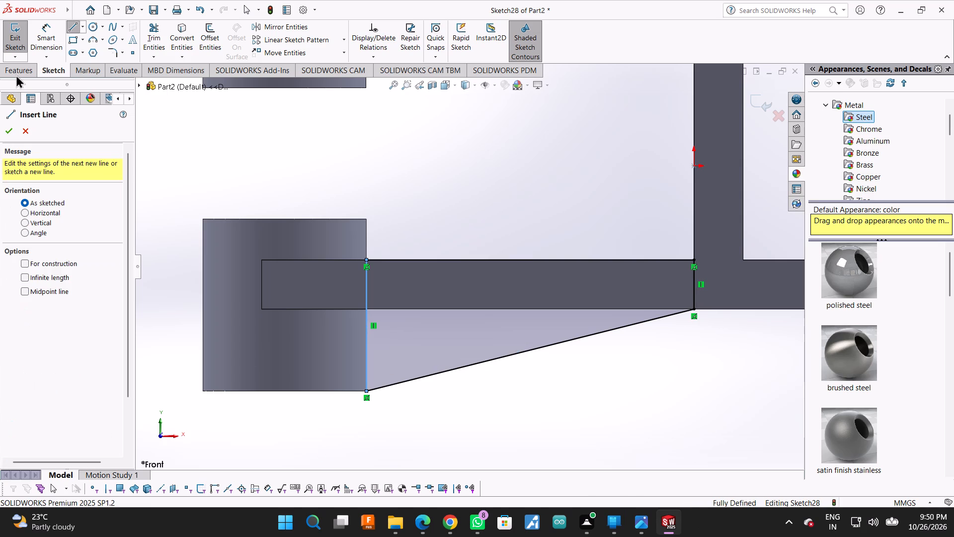
click(6, 131)
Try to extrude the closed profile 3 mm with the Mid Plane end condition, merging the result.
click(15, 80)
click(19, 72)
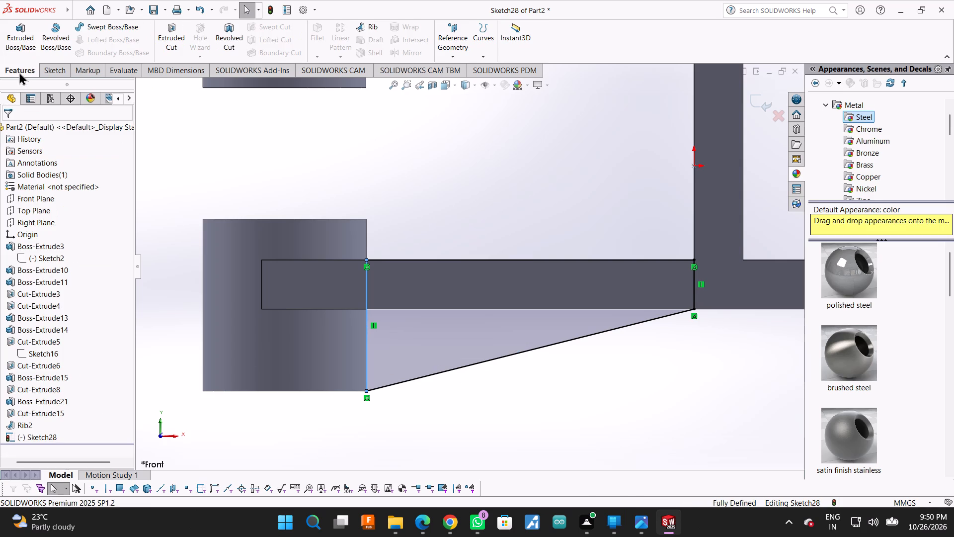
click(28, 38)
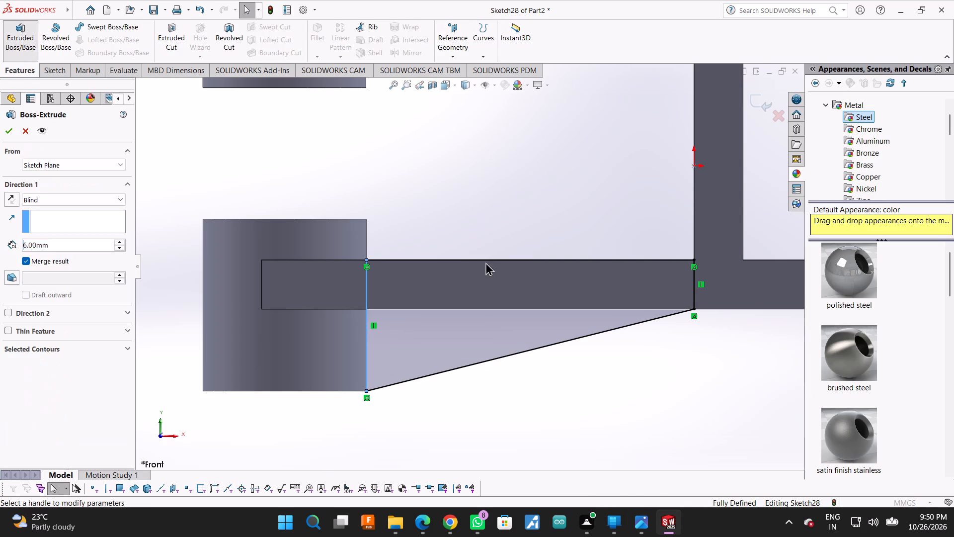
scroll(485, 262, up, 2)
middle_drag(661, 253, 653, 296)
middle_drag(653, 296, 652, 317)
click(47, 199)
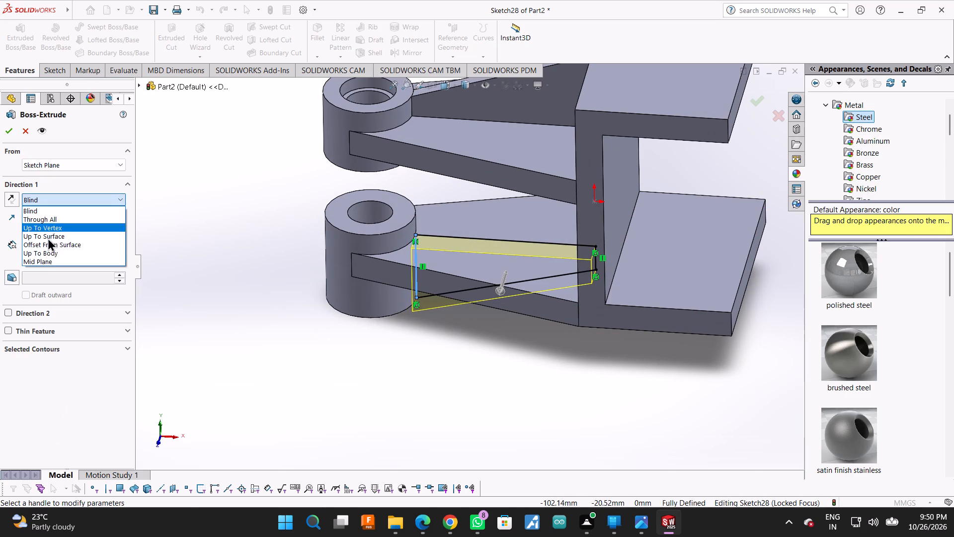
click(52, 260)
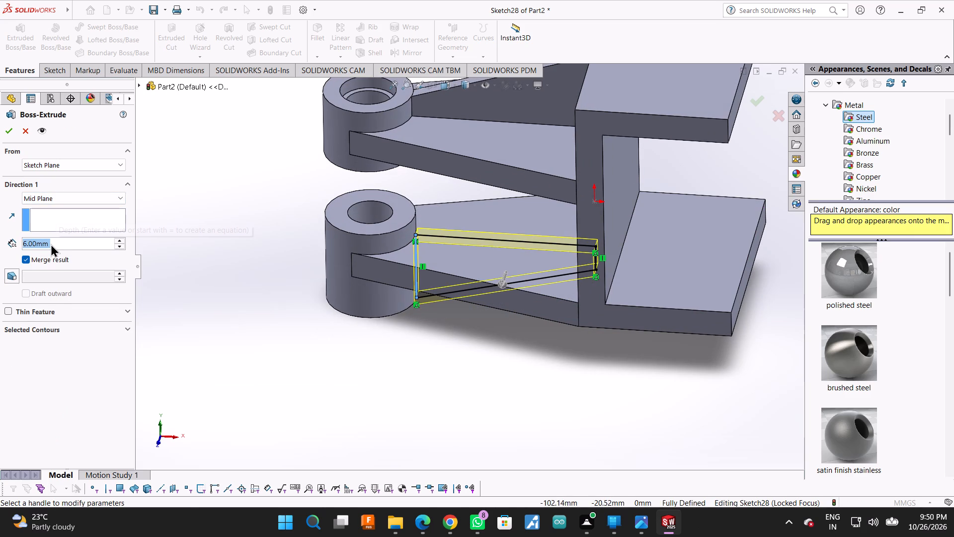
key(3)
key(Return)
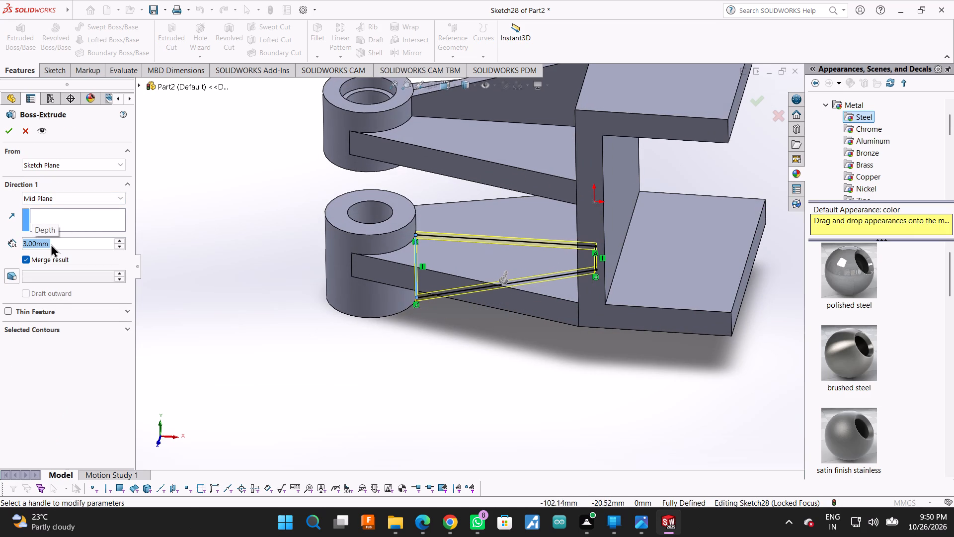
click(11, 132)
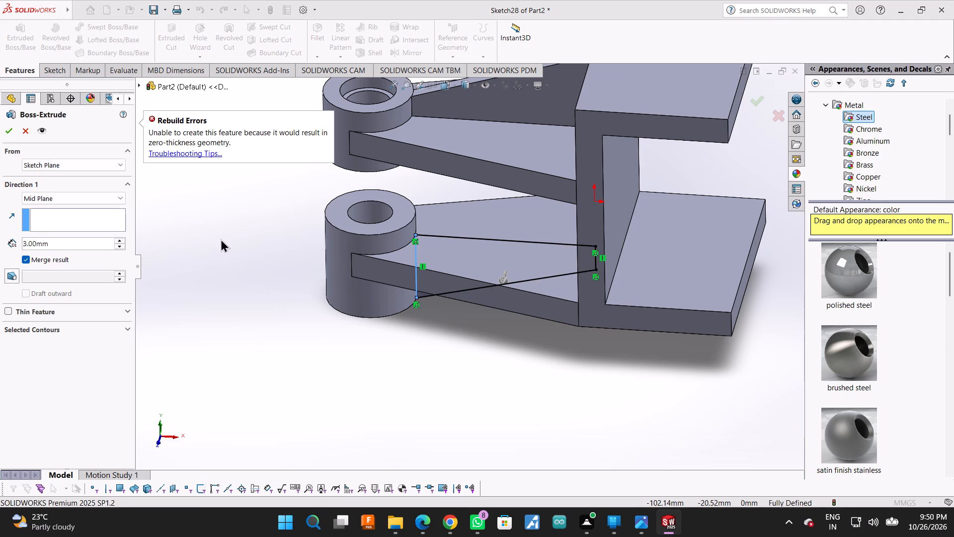
Examine where the profile meets the lower boss's cylindrical face from above and below, and cancel the extrusion.
scroll(416, 263, down, 3)
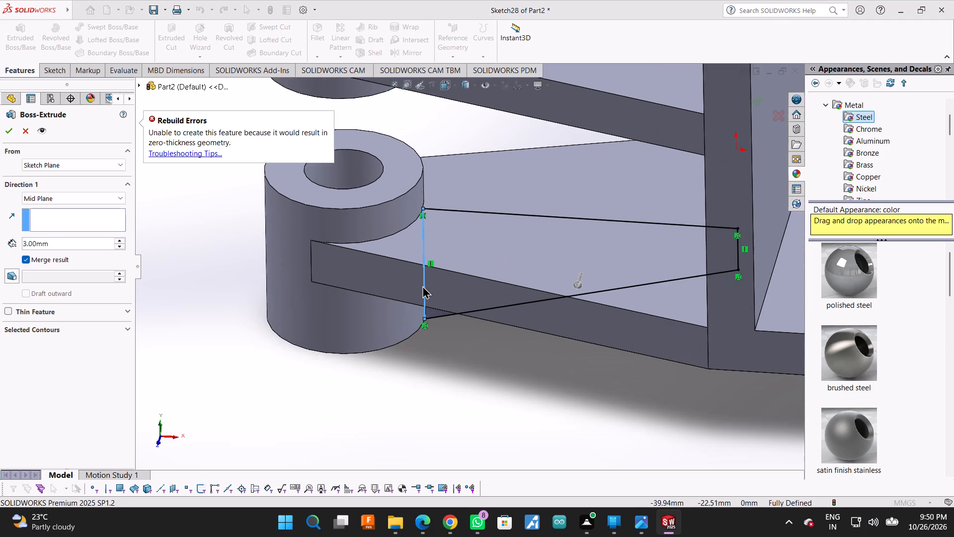
scroll(434, 306, down, 11)
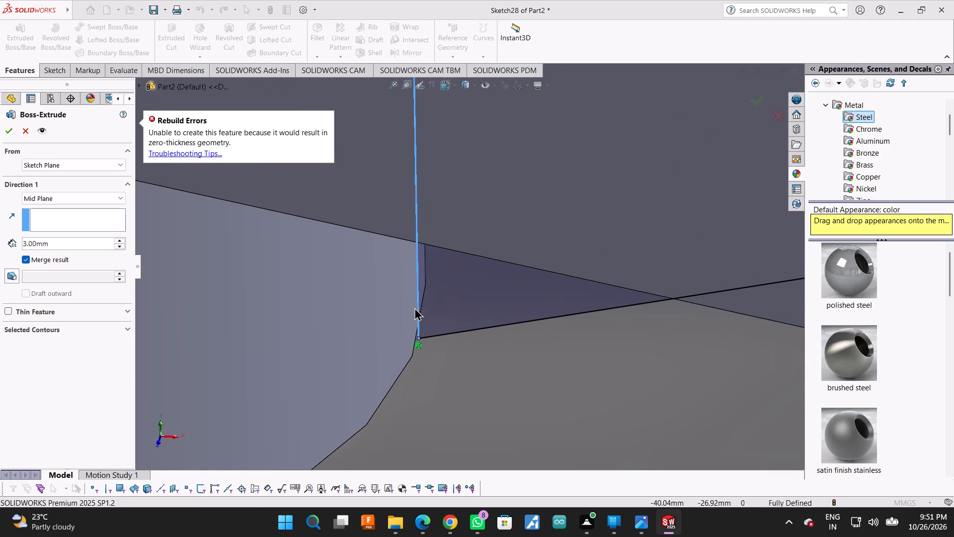
scroll(412, 324, down, 9)
scroll(483, 328, up, 12)
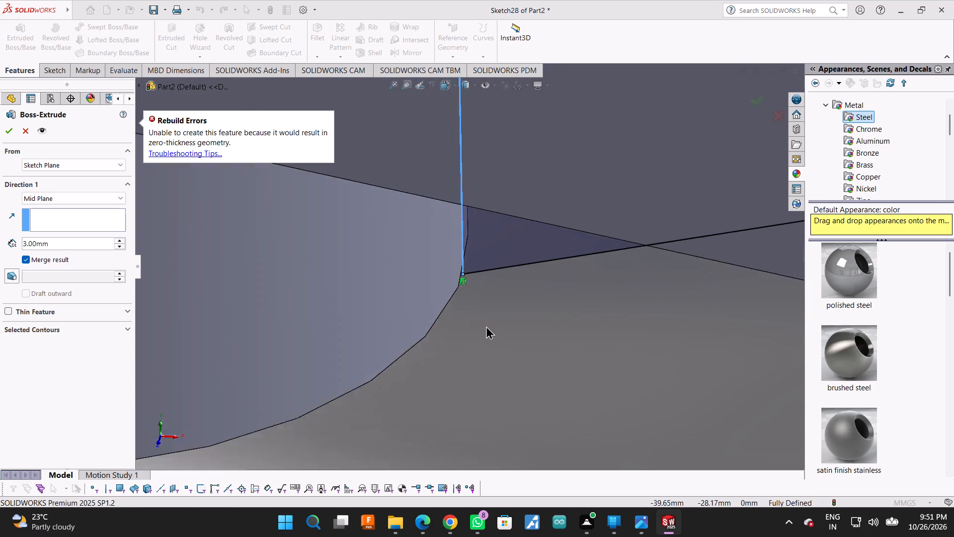
scroll(486, 326, up, 12)
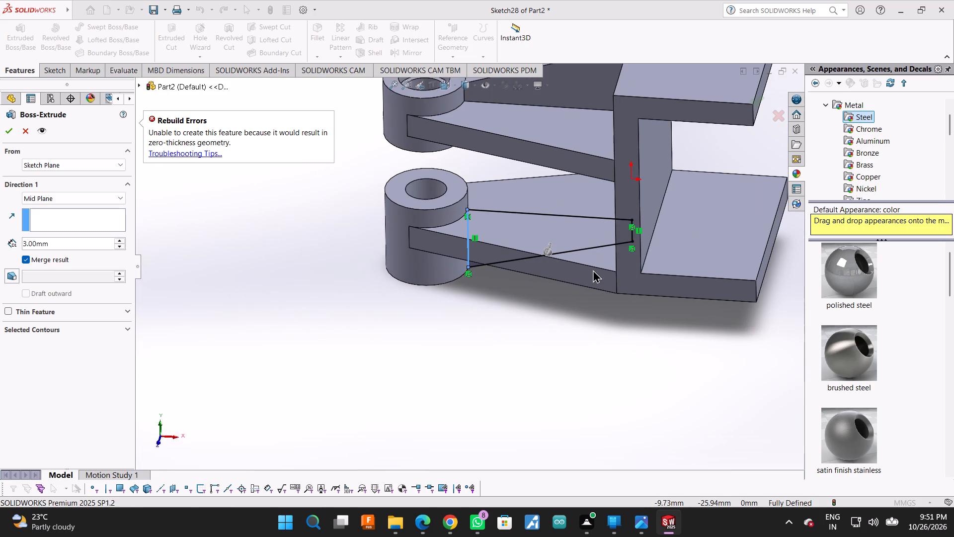
middle_drag(467, 303, 463, 212)
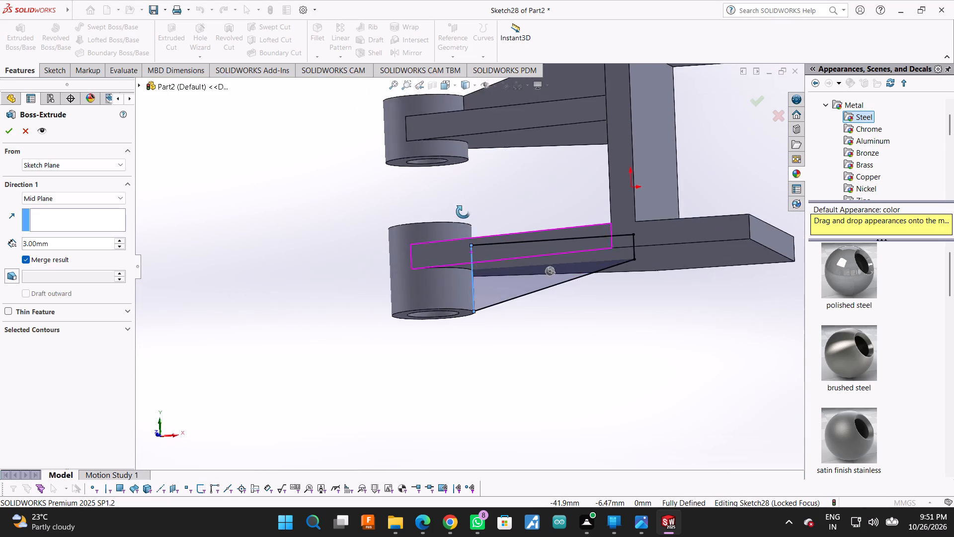
middle_drag(463, 212, 479, 156)
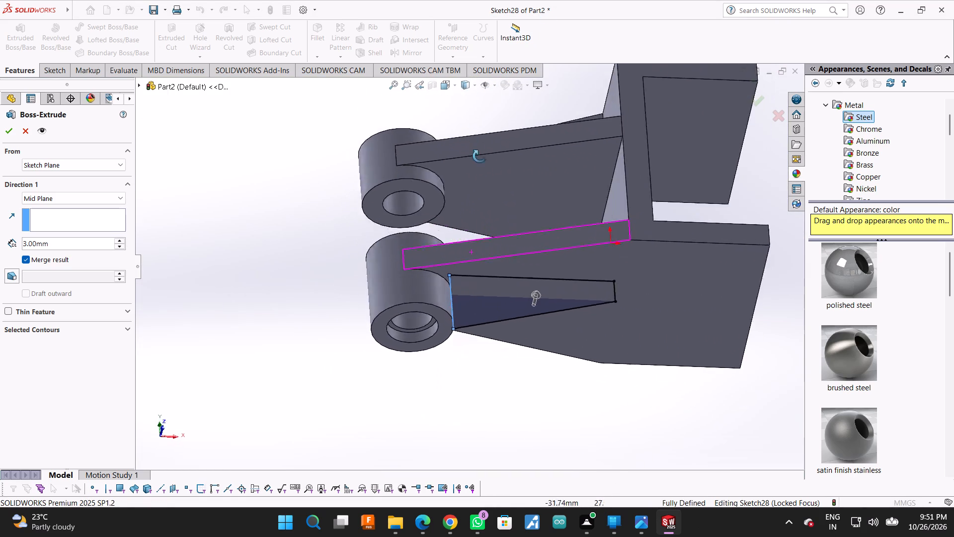
middle_drag(479, 156, 489, 237)
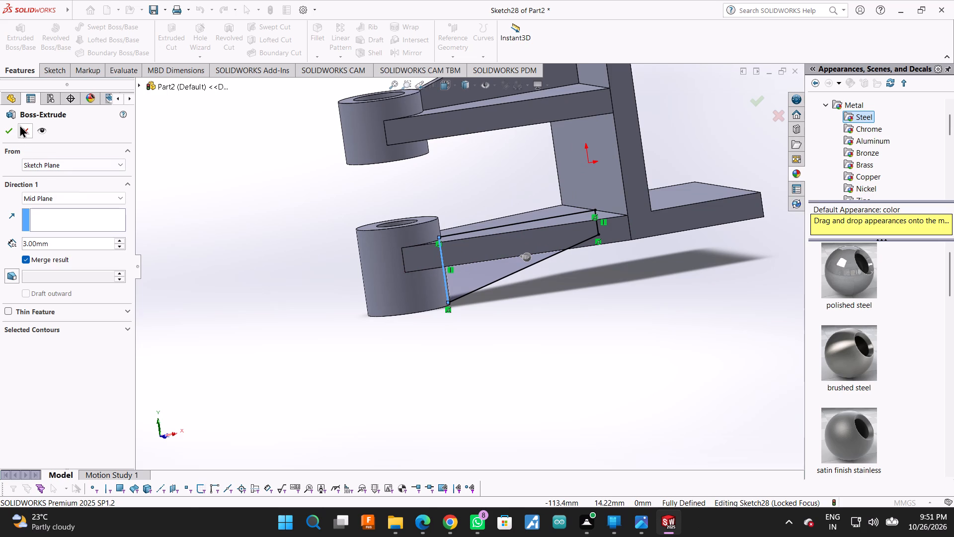
click(30, 126)
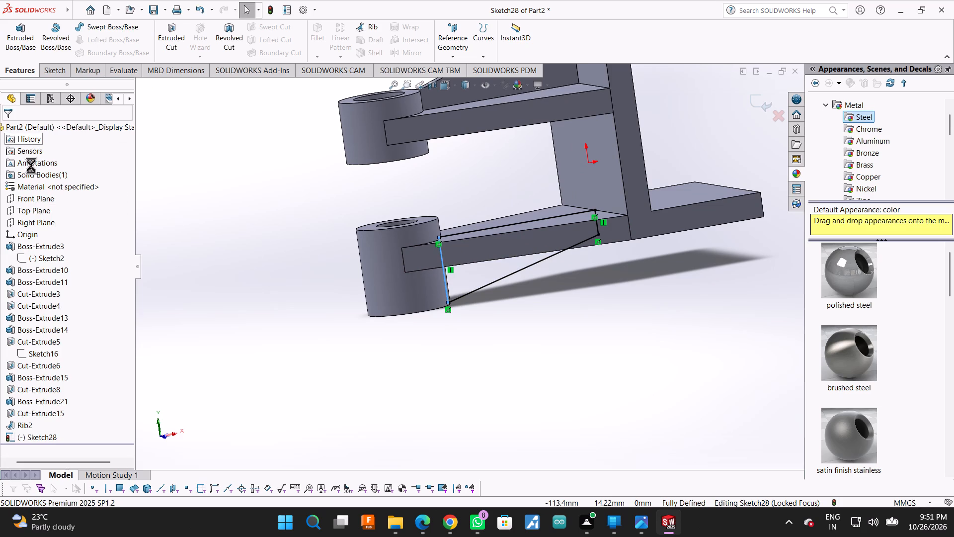
View the profile normal to the Front Plane, close up at its corner on the lower boss.
click(39, 201)
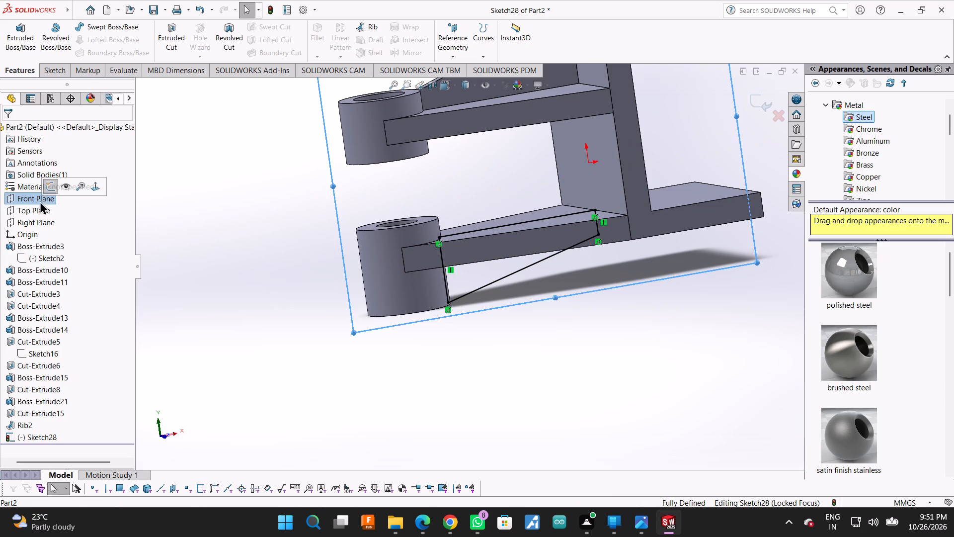
click(99, 187)
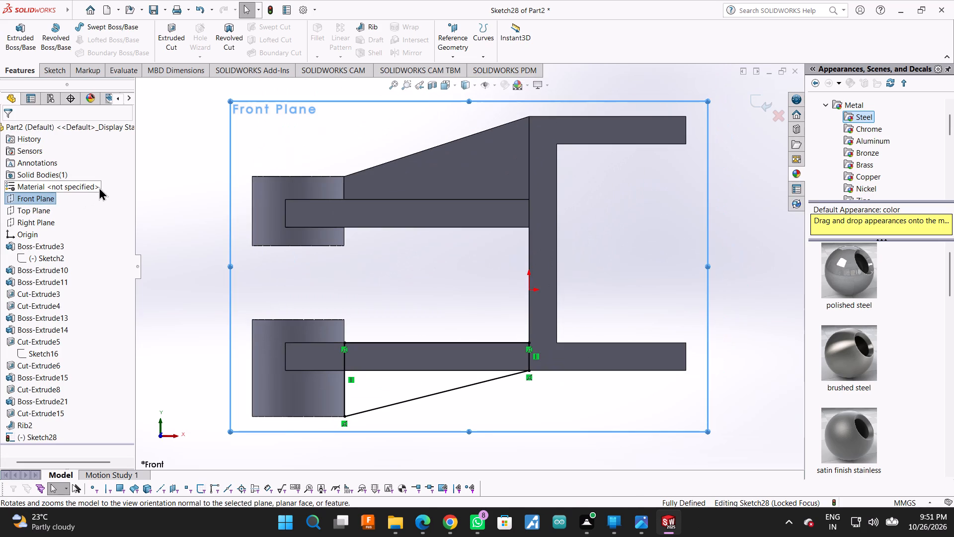
scroll(323, 390, down, 2)
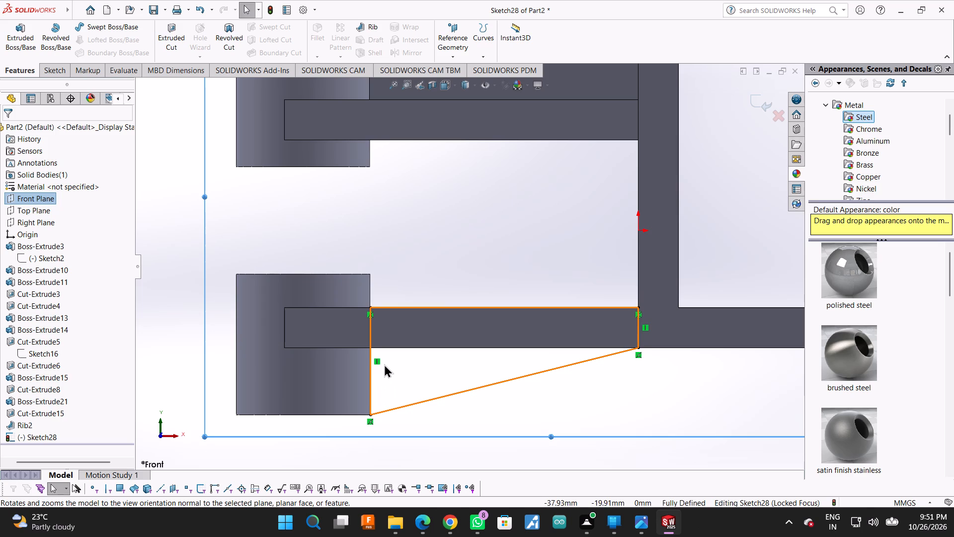
scroll(371, 425, down, 1)
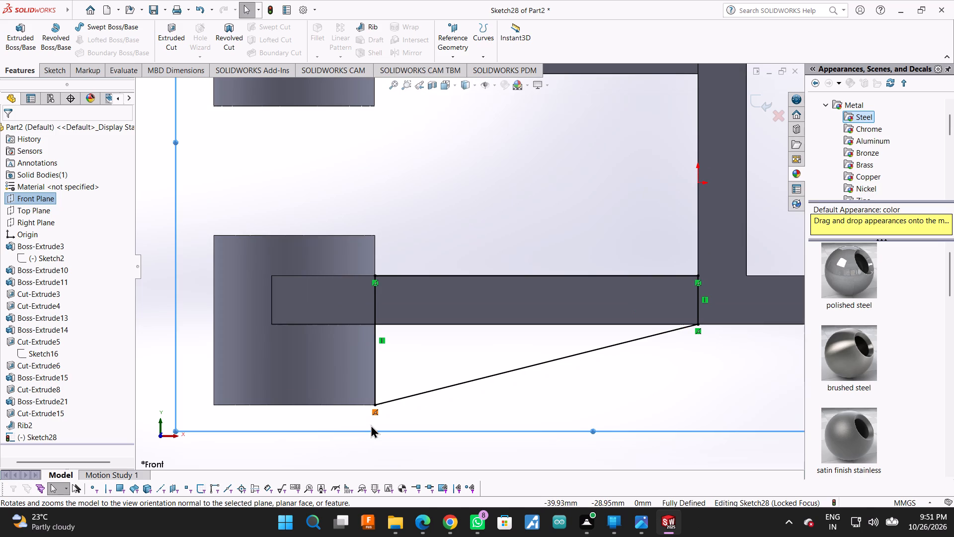
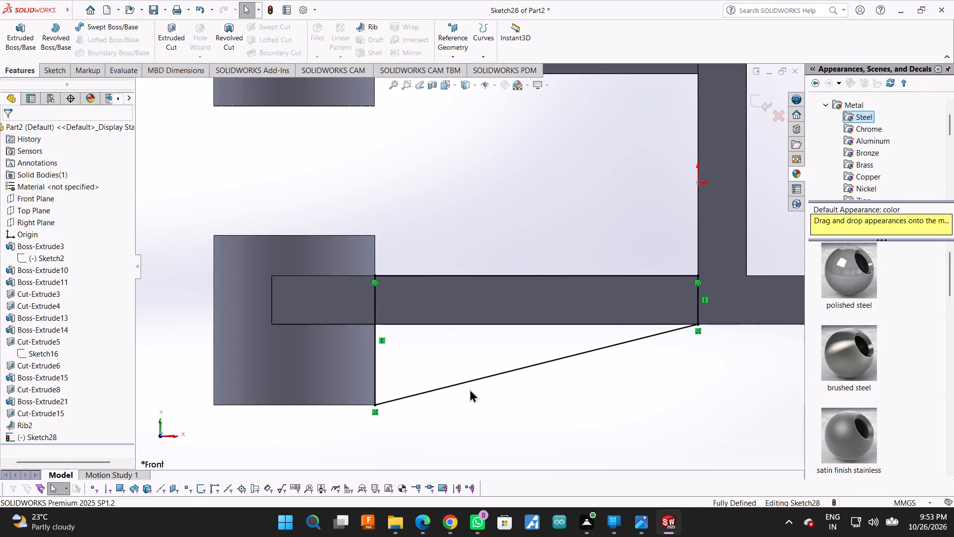
Examine the closed rib profile against the lower boss, arm and upright plate from the front and from above.
scroll(595, 372, up, 2)
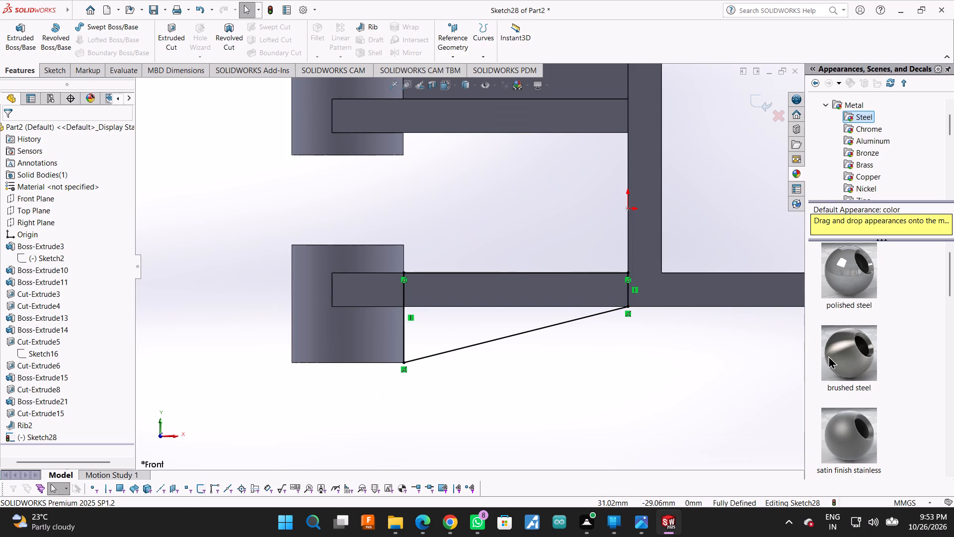
drag(805, 339, 953, 358)
scroll(633, 268, up, 3)
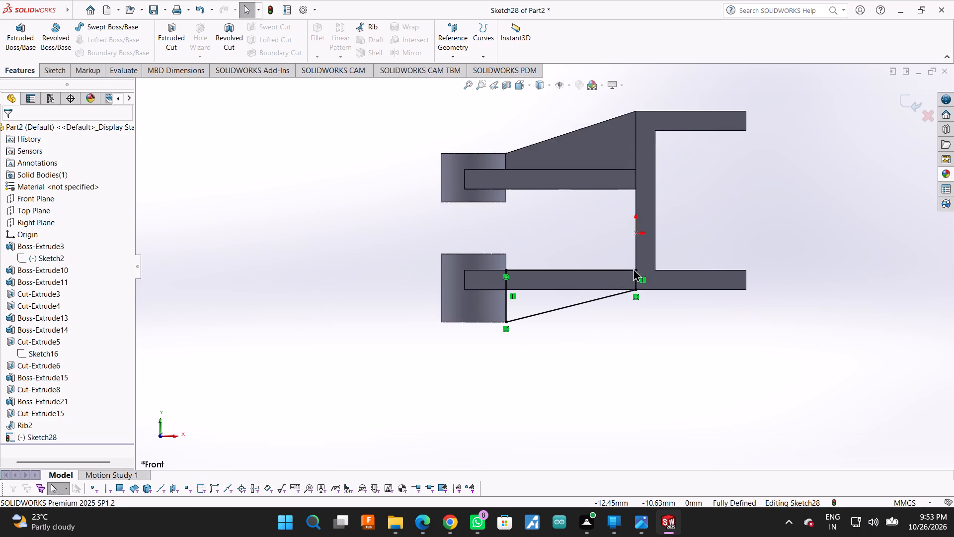
scroll(633, 268, up, 1)
scroll(602, 193, down, 3)
scroll(602, 193, up, 3)
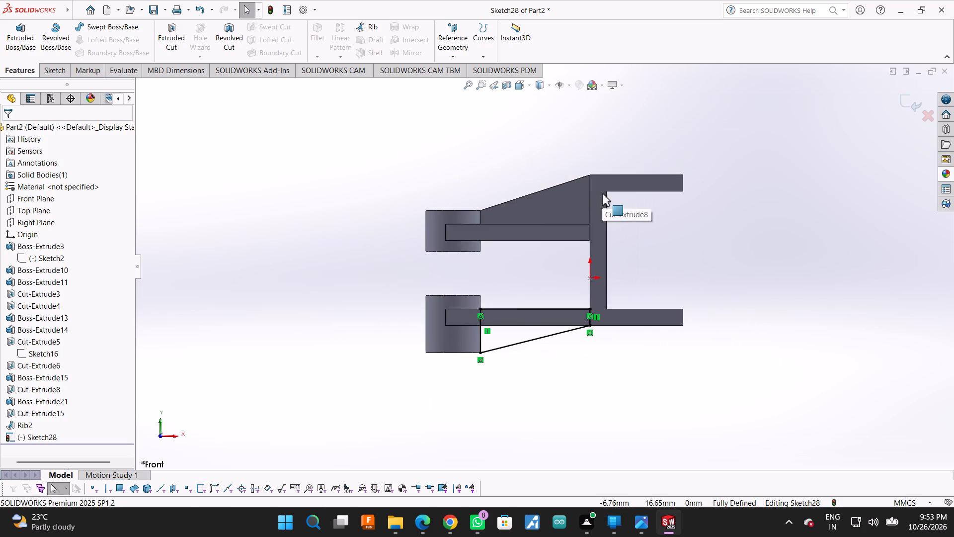
scroll(602, 193, up, 2)
middle_drag(596, 161, 616, 290)
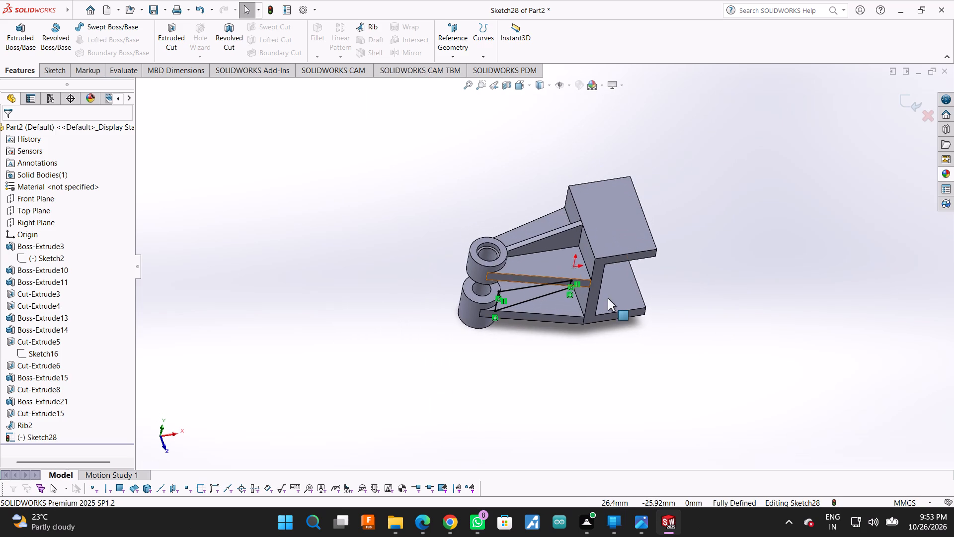
scroll(600, 299, down, 2)
scroll(495, 292, down, 3)
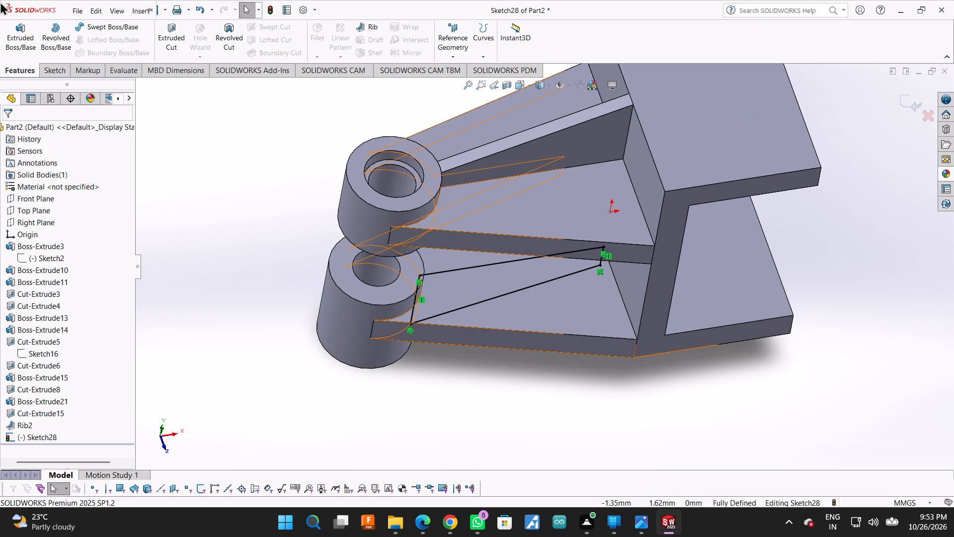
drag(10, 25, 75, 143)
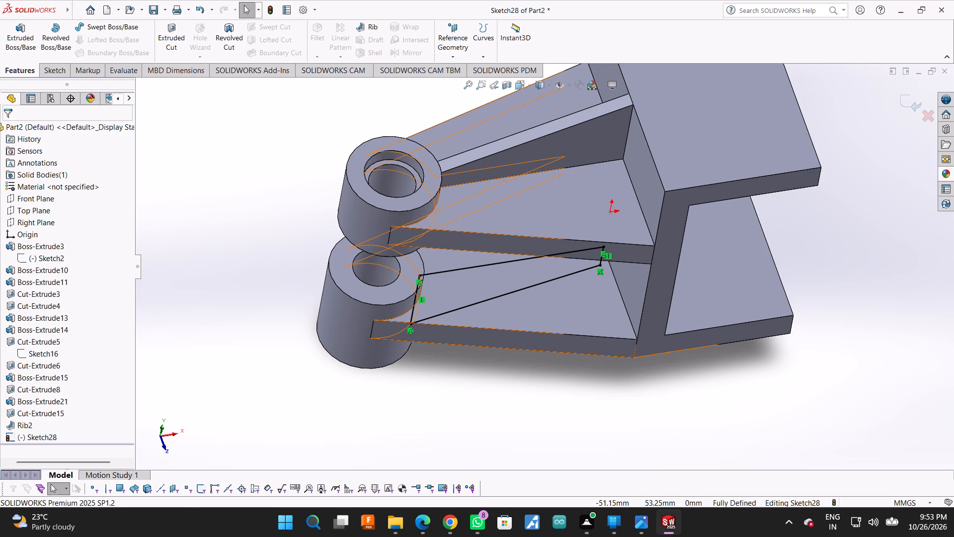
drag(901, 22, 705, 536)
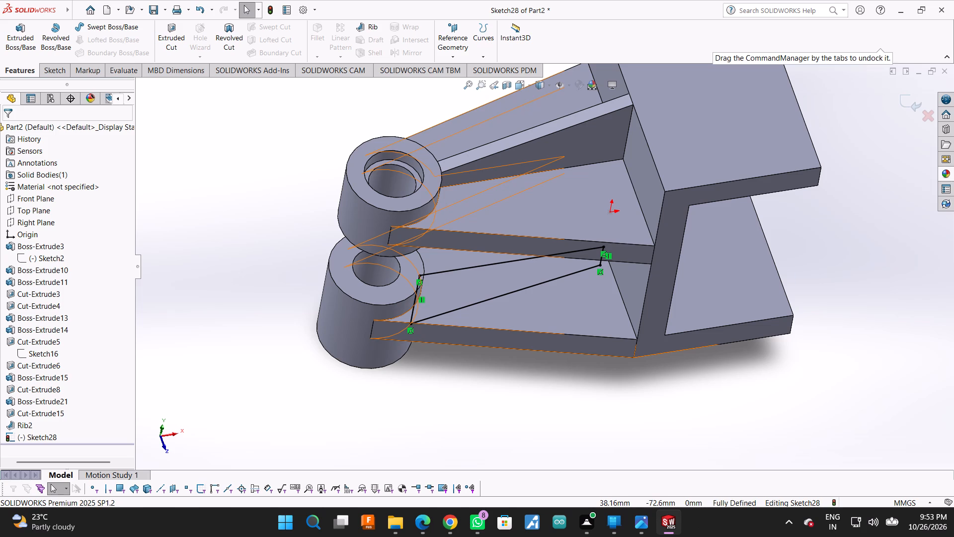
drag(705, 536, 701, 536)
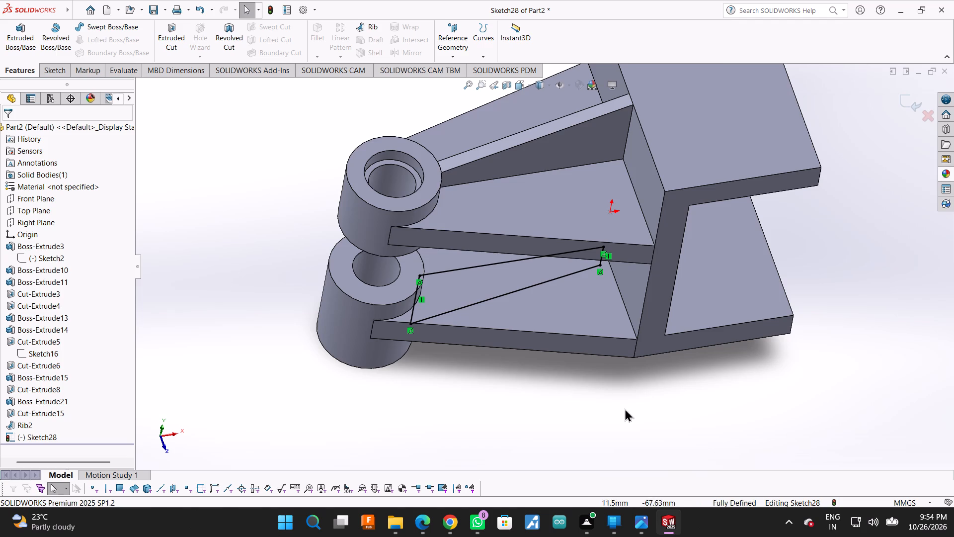
Undo the four lines of the rib profile on the Front Plane.
scroll(625, 408, up, 3)
scroll(603, 336, down, 2)
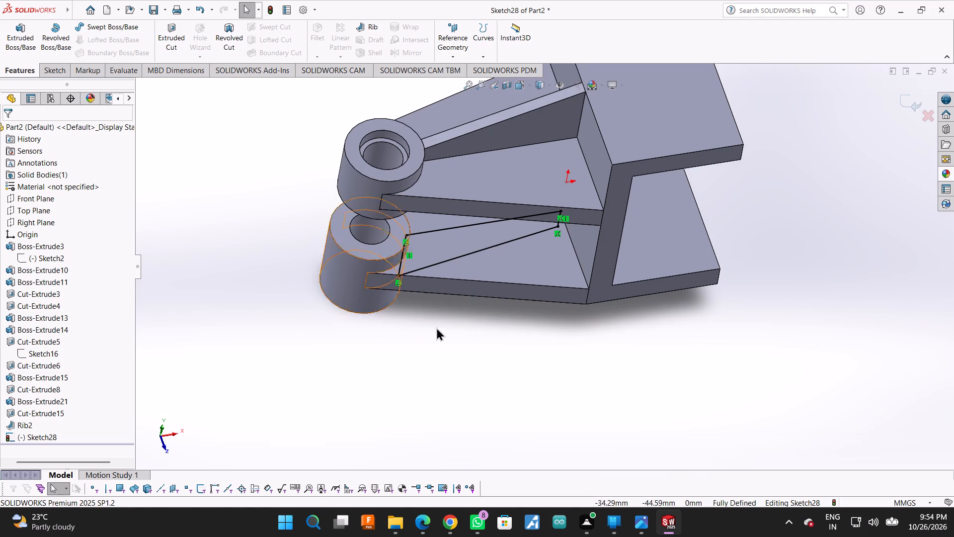
middle_drag(525, 331, 516, 245)
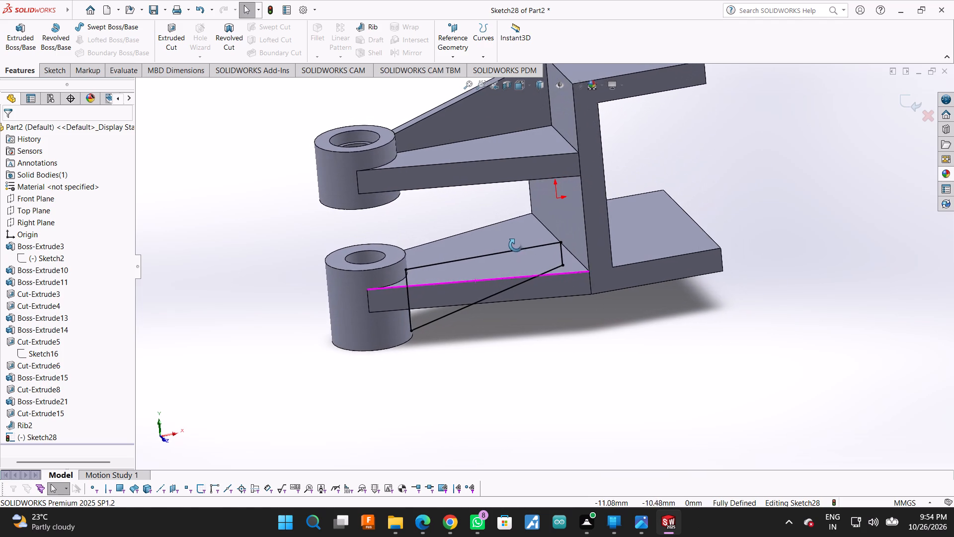
middle_drag(516, 245, 511, 244)
key(ctrl+z)
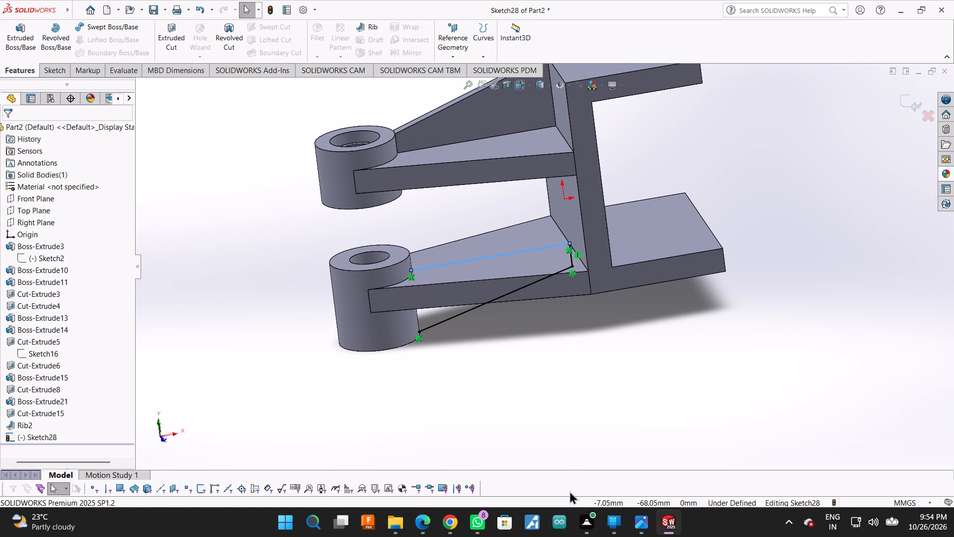
key(ctrl+z)
key(ctrl+z)
key(ctrl+z)
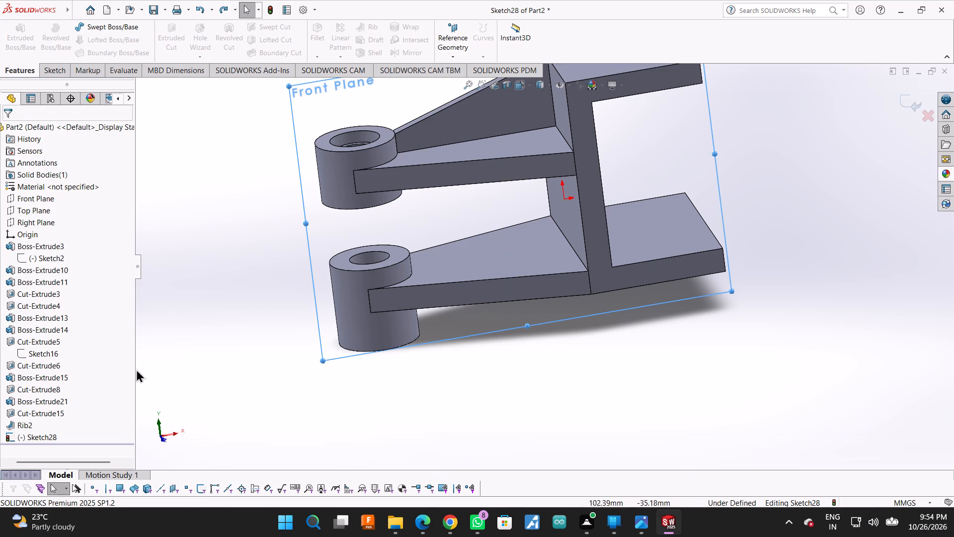
Redraw the closed rib profile: sloped line from the plate-arm bottom corner to the boss's bottom corner, 16 mm vertical, horizontal along the arm's top, 6 mm vertical.
click(52, 202)
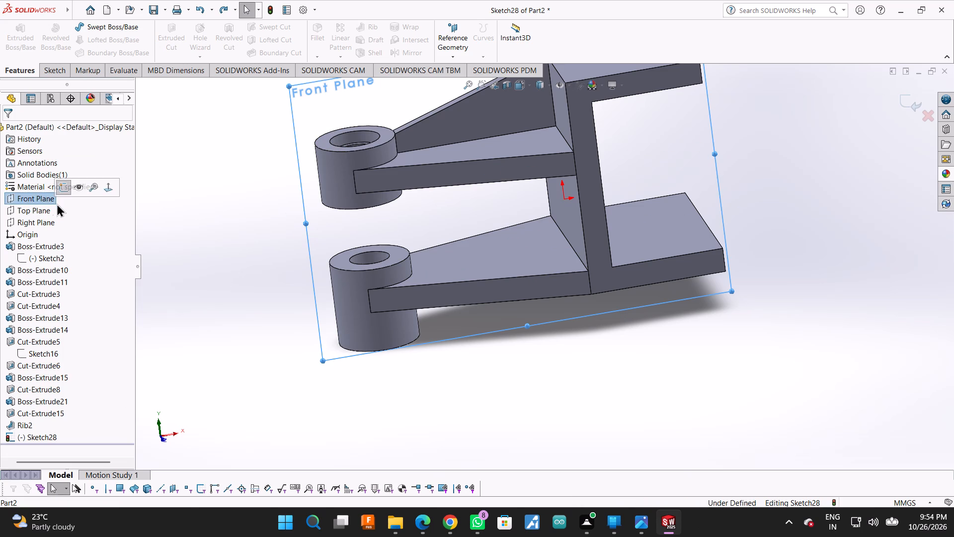
click(82, 199)
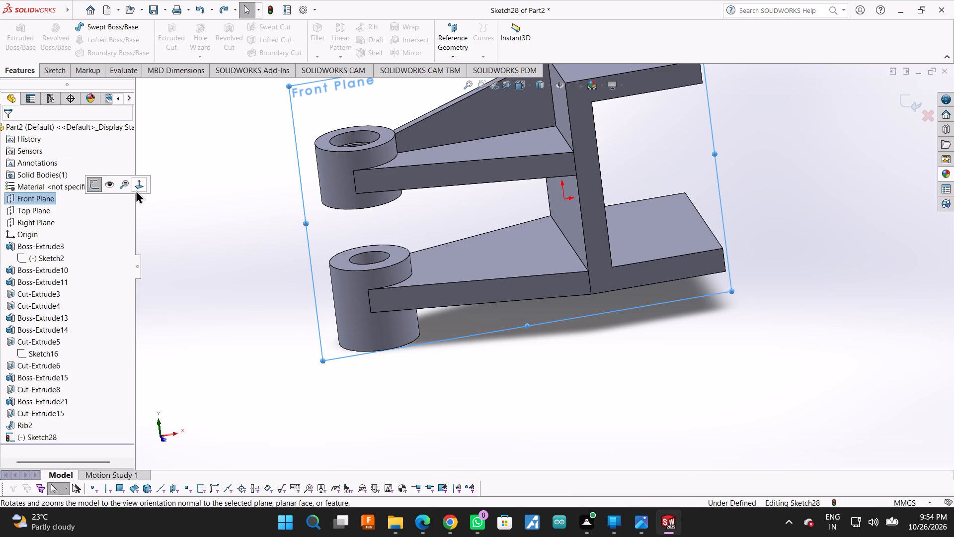
click(136, 189)
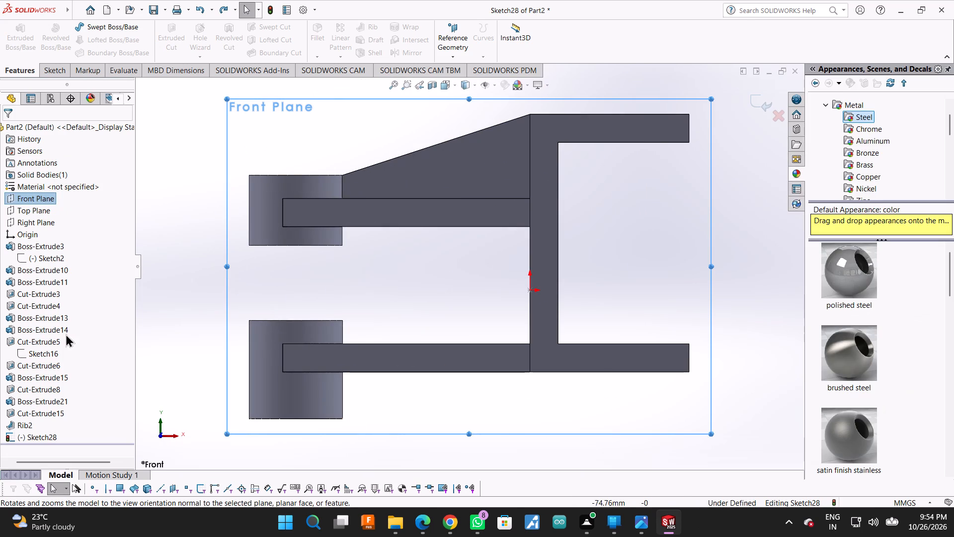
click(43, 74)
click(78, 32)
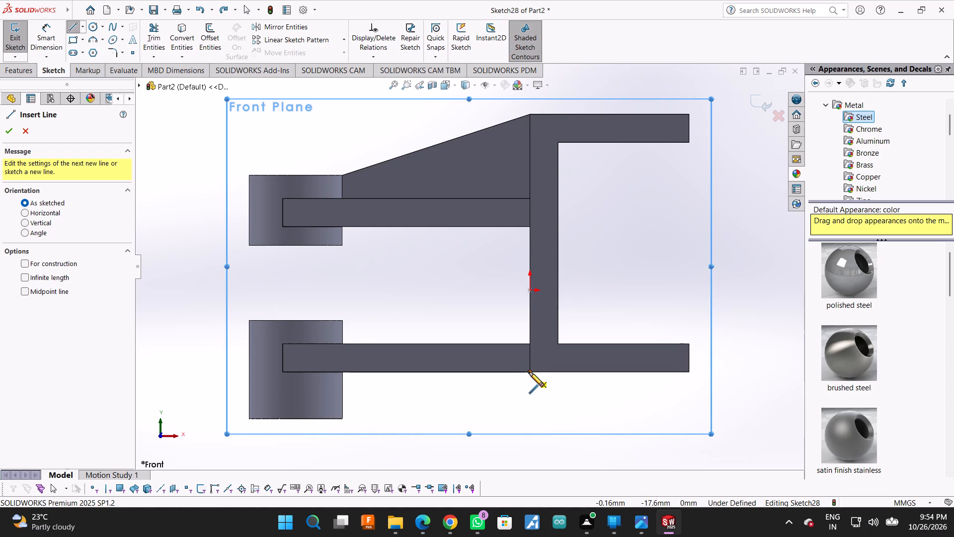
double_click(528, 344)
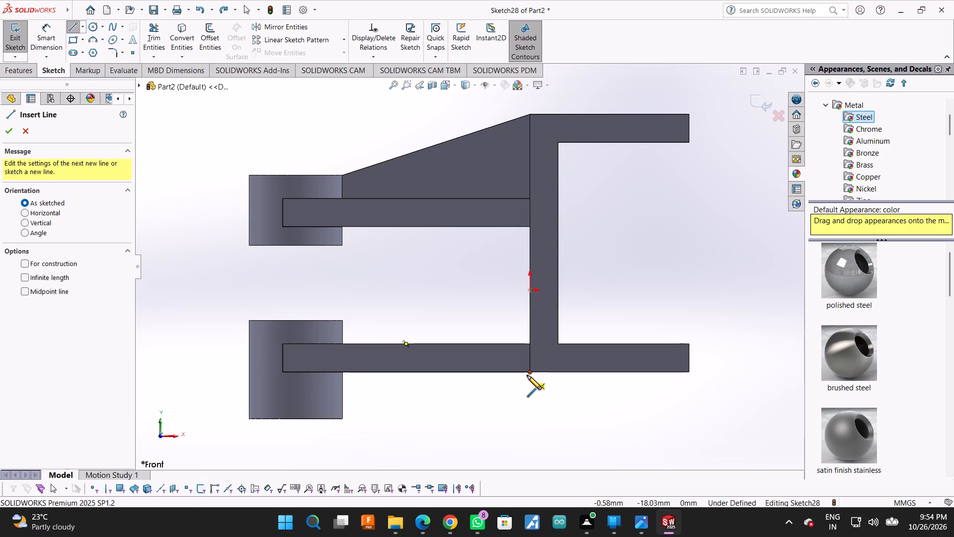
click(531, 372)
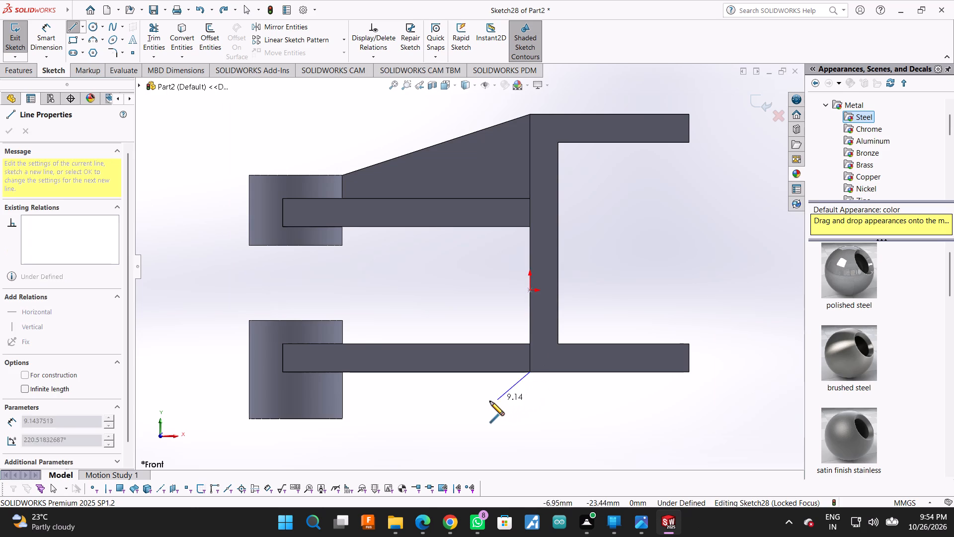
scroll(340, 420, down, 2)
scroll(381, 397, down, 1)
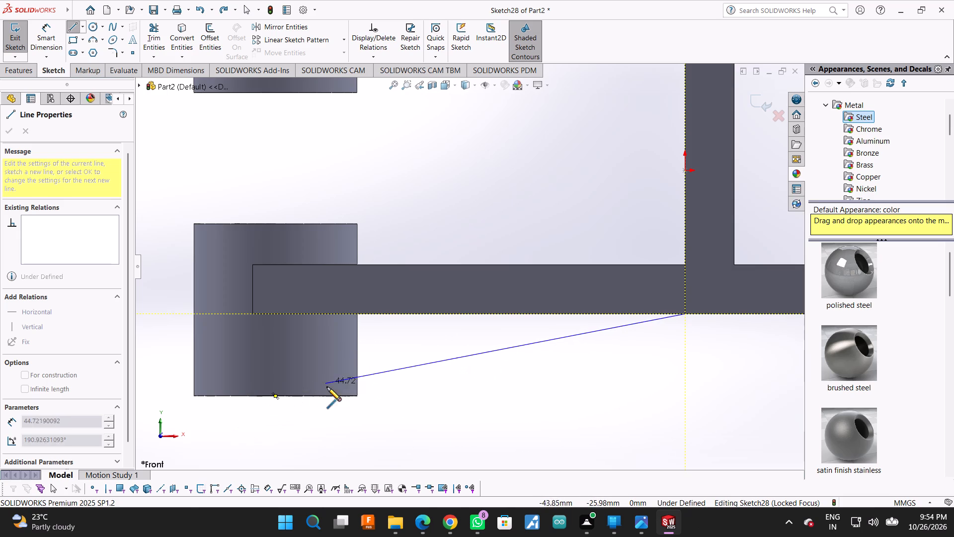
click(358, 398)
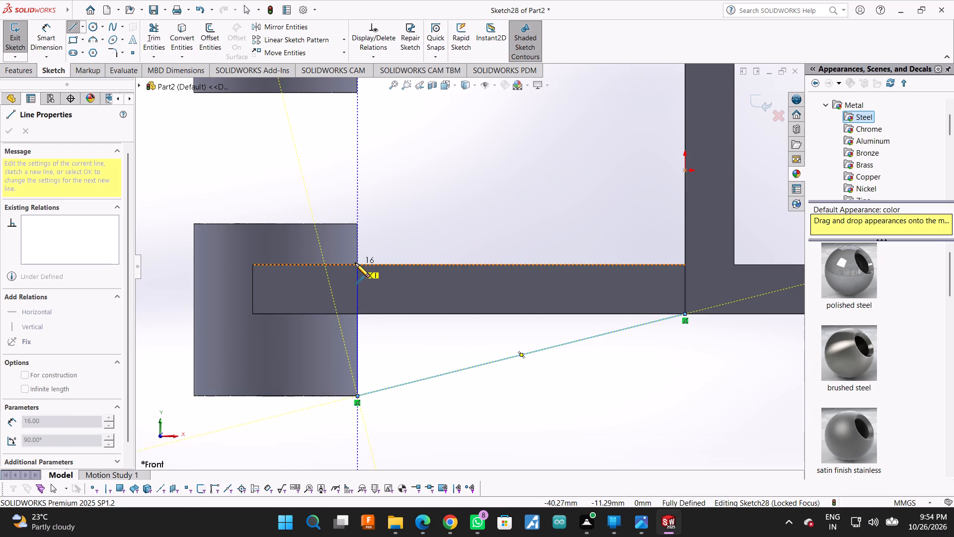
click(356, 264)
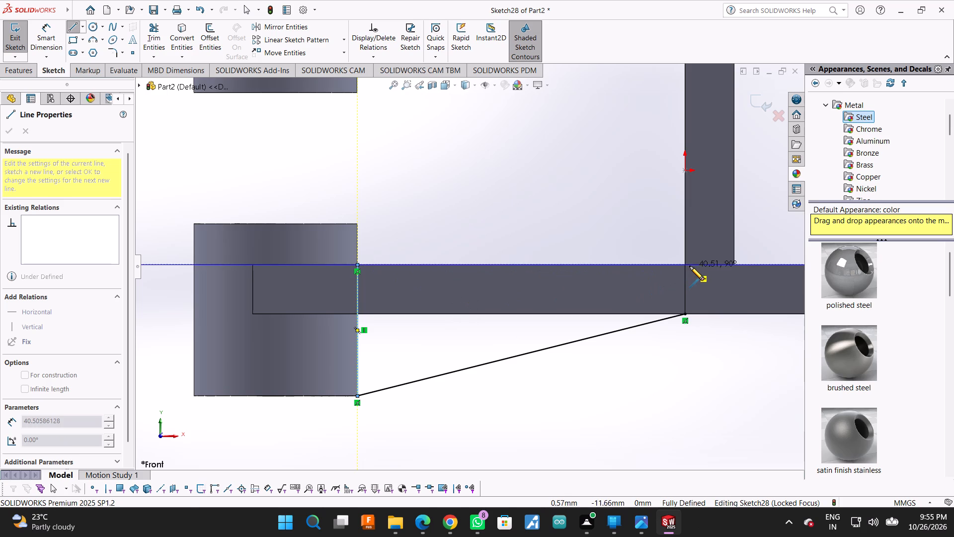
click(686, 265)
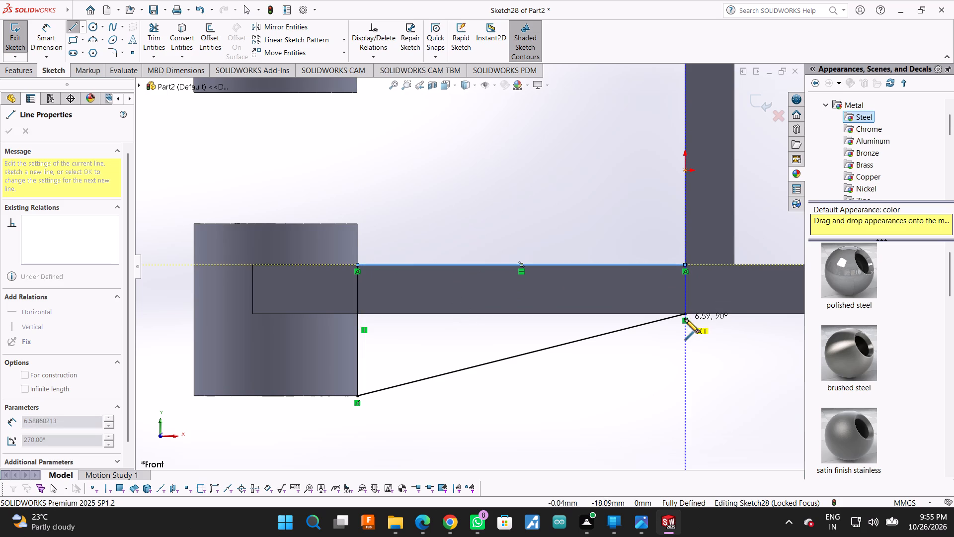
click(685, 314)
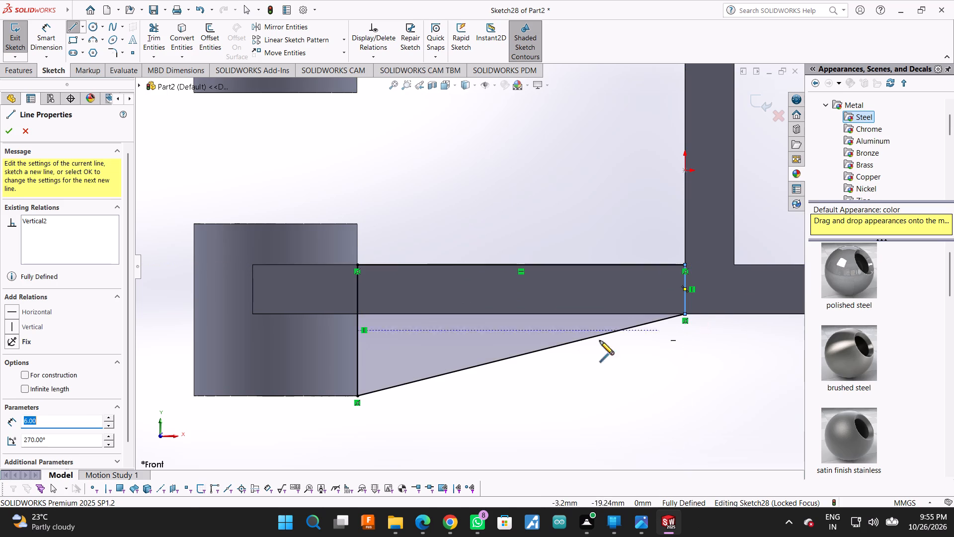
scroll(420, 349, up, 3)
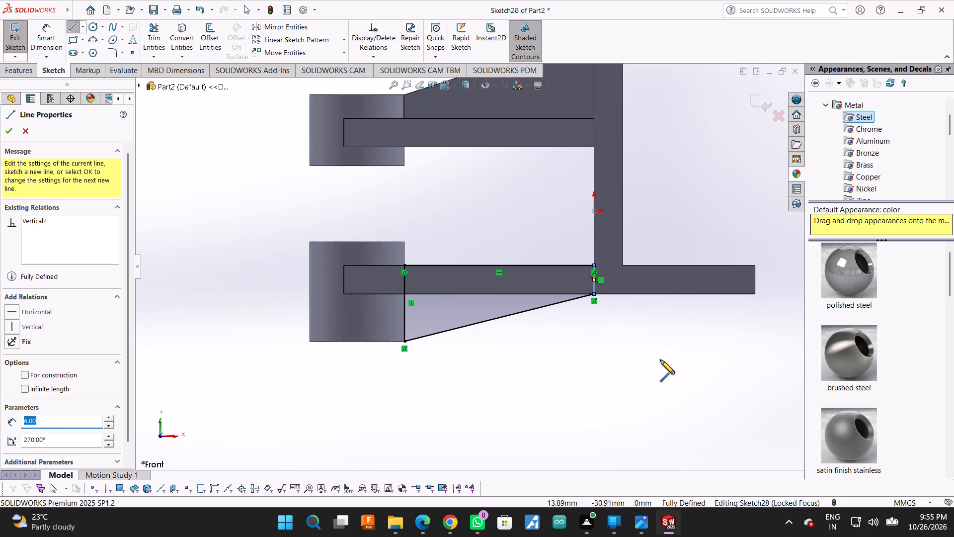
key(1)
middle_drag(683, 214, 674, 283)
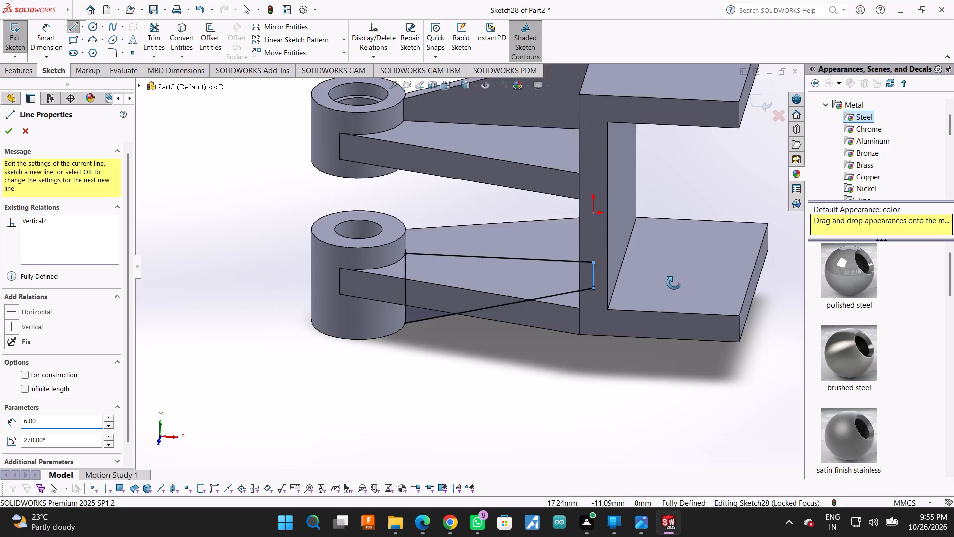
middle_drag(674, 283, 673, 298)
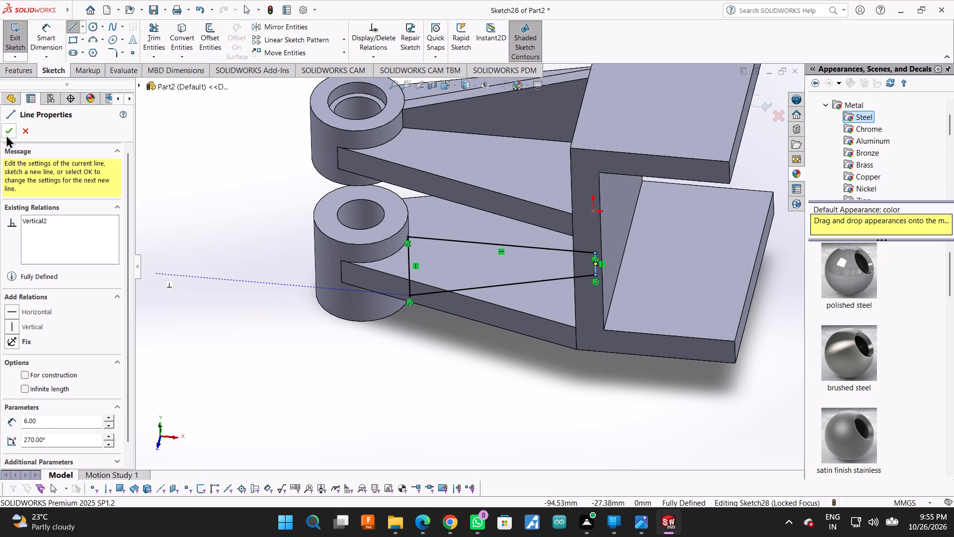
click(6, 135)
click(9, 125)
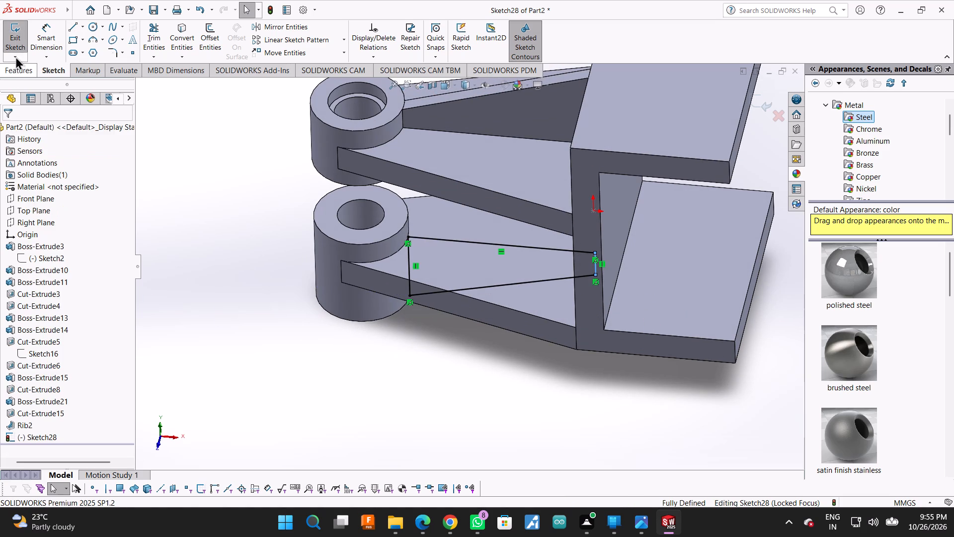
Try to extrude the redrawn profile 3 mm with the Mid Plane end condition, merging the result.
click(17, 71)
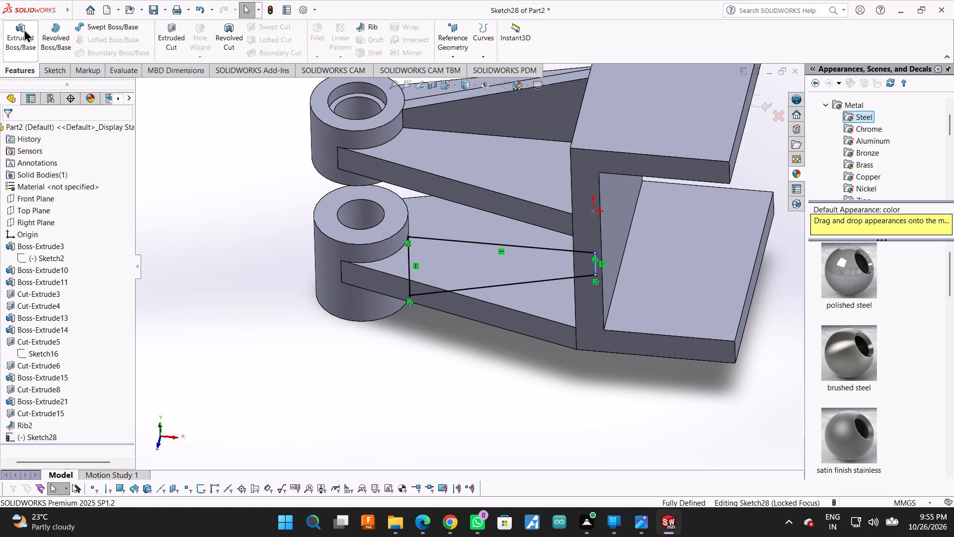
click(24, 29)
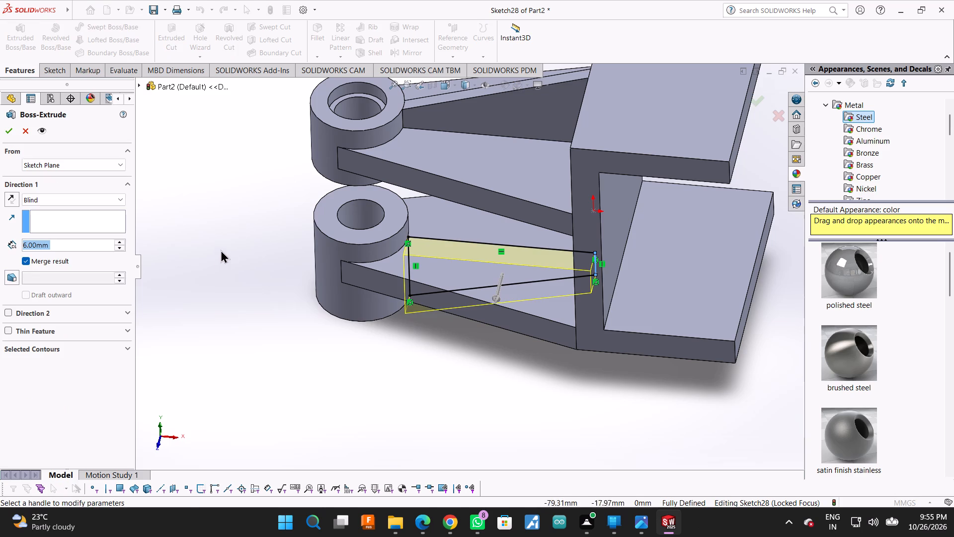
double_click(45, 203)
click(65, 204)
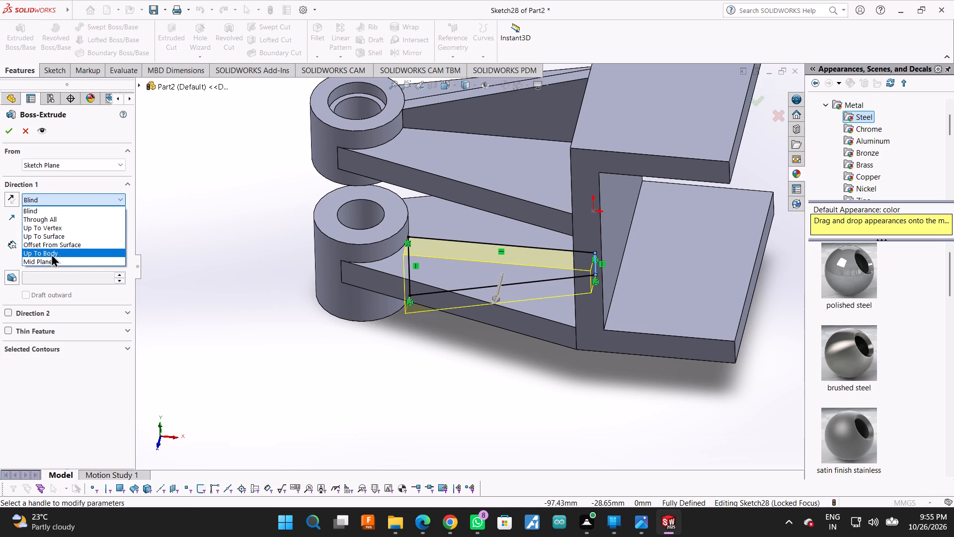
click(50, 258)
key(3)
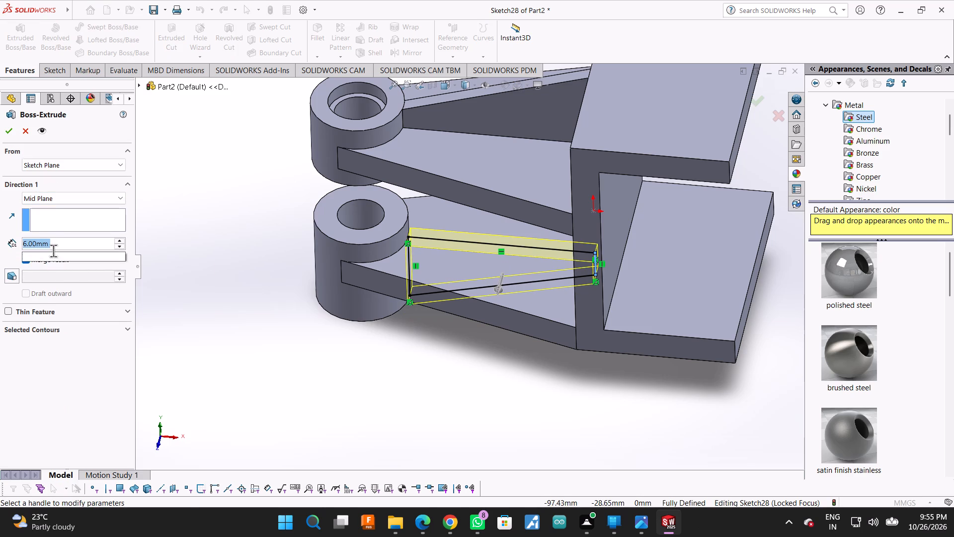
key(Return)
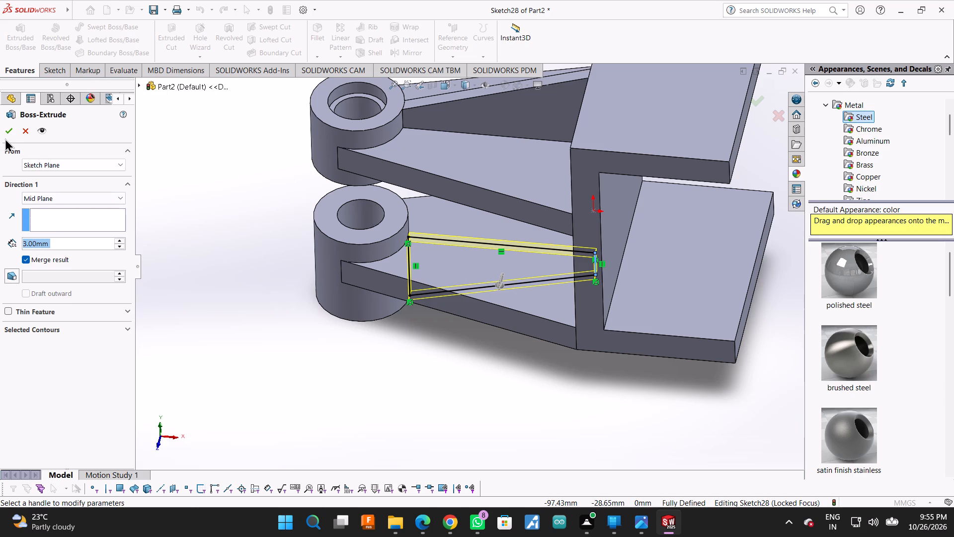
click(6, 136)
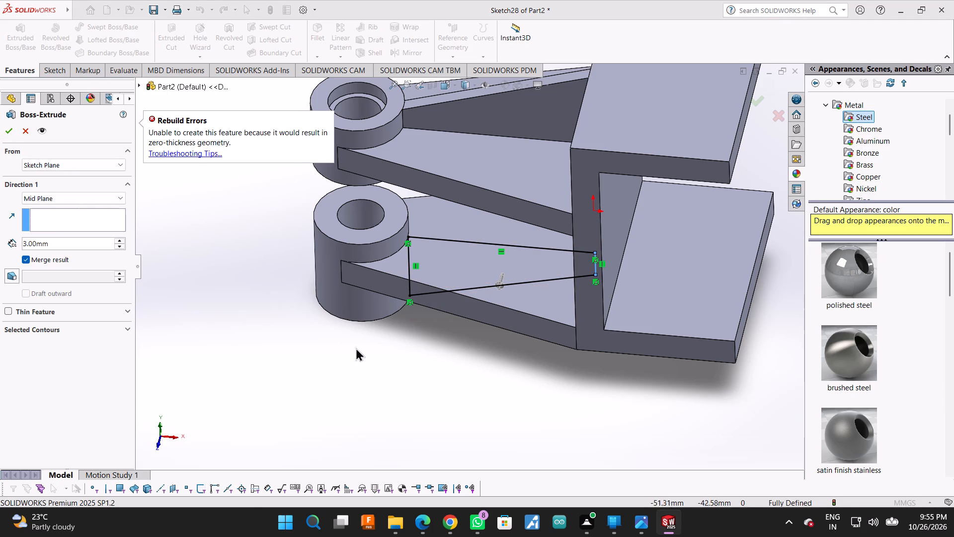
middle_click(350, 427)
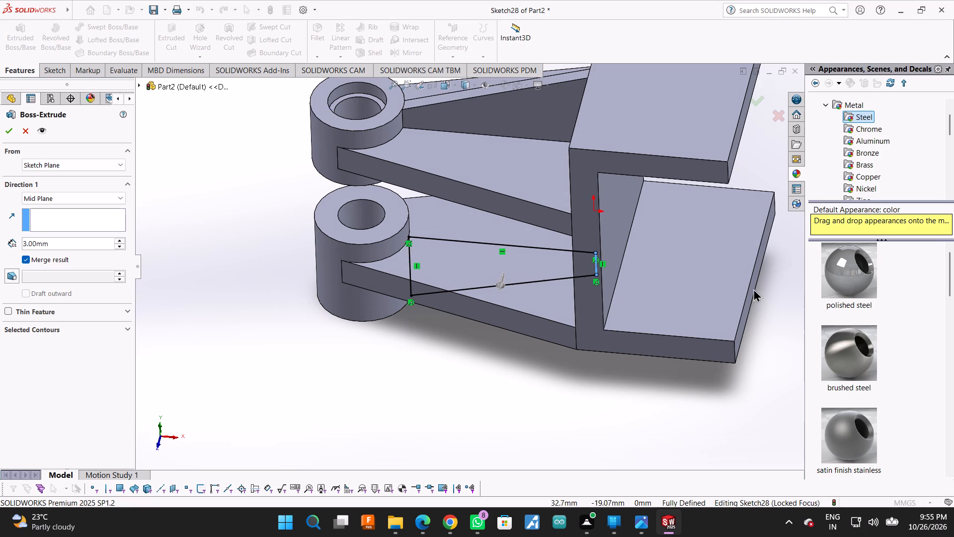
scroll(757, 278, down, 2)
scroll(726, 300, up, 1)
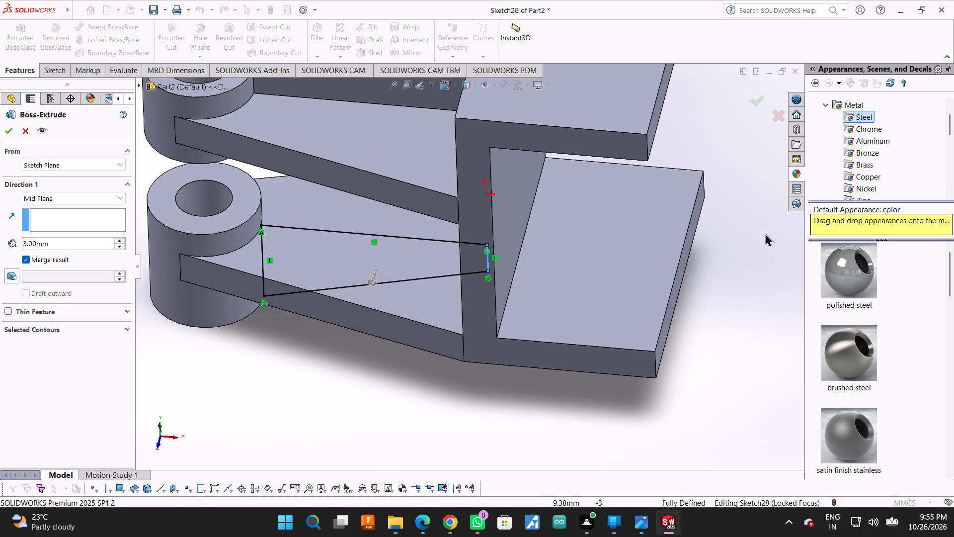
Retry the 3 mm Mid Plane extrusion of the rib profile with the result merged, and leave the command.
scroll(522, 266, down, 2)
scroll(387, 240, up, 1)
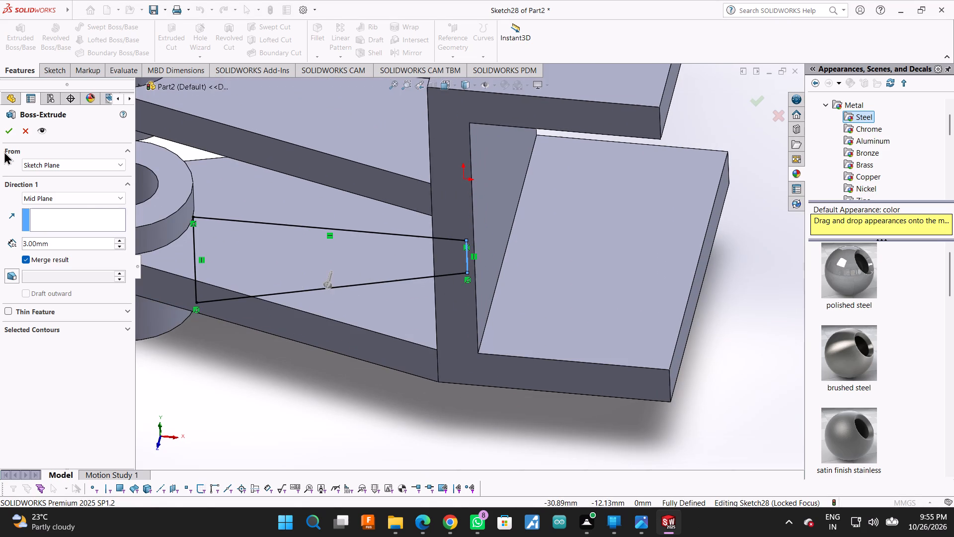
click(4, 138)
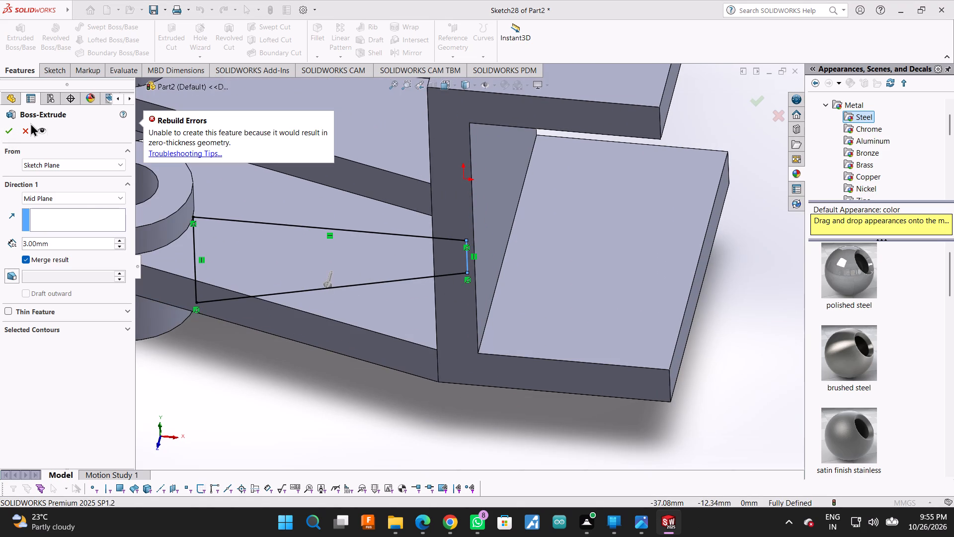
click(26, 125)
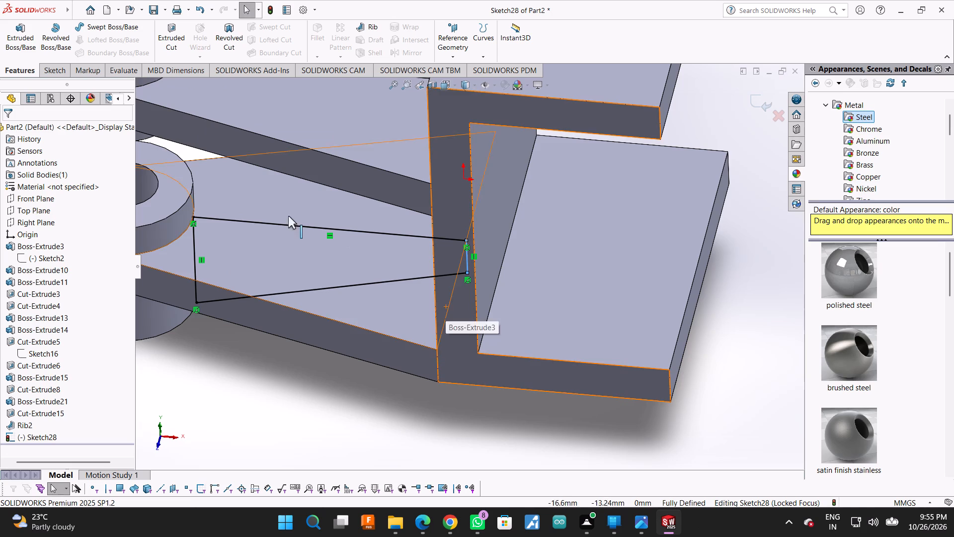
Add a Fix relation to the 6 mm vertical line at the upright-plate end of the rib profile.
click(45, 66)
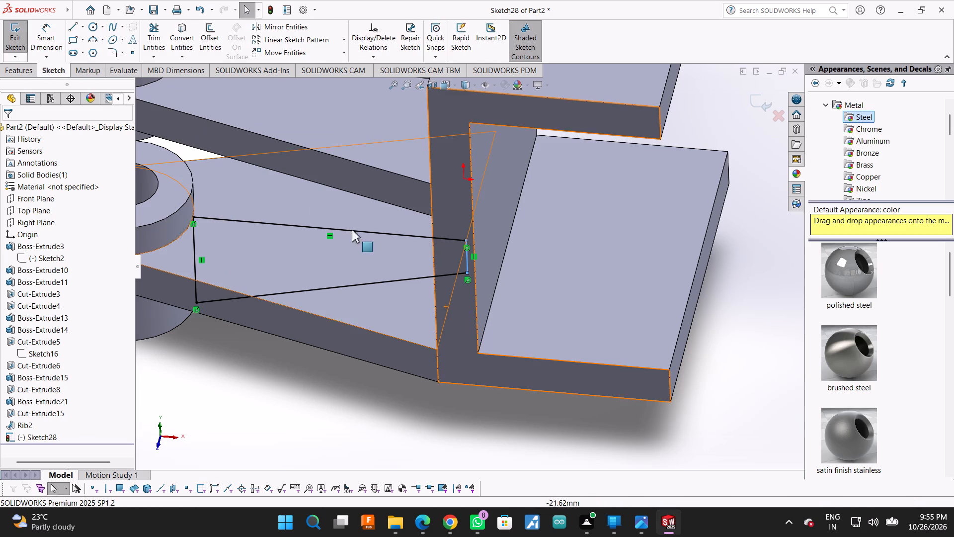
drag(414, 209, 494, 323)
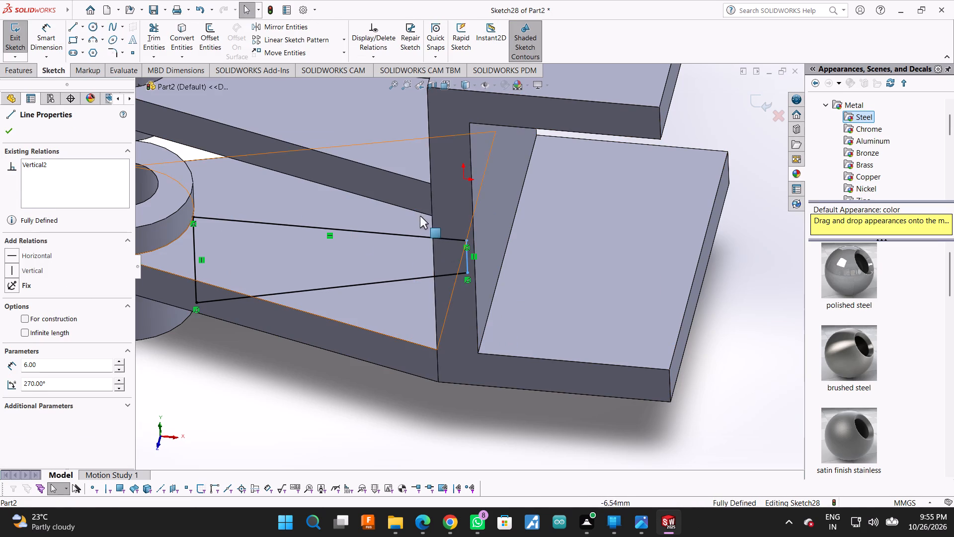
drag(419, 213, 507, 329)
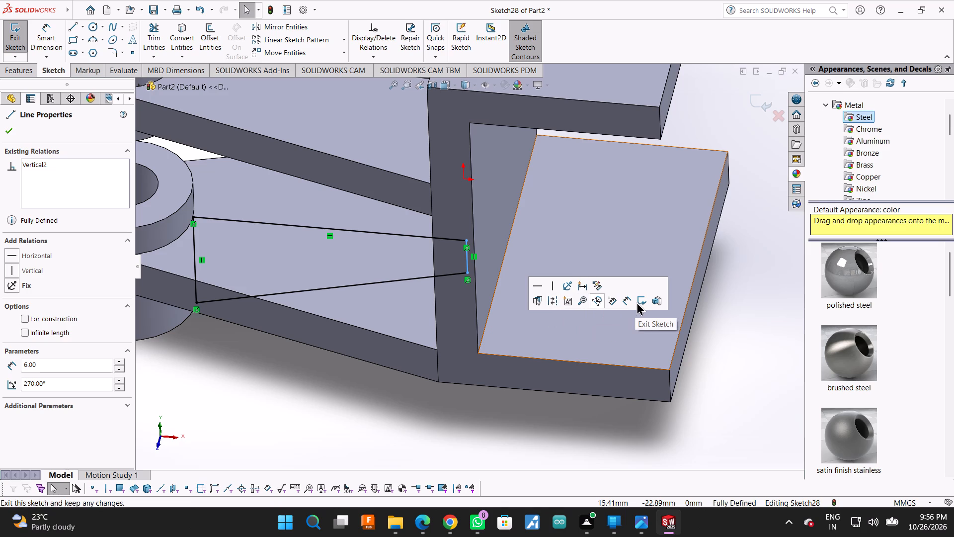
click(10, 284)
click(28, 276)
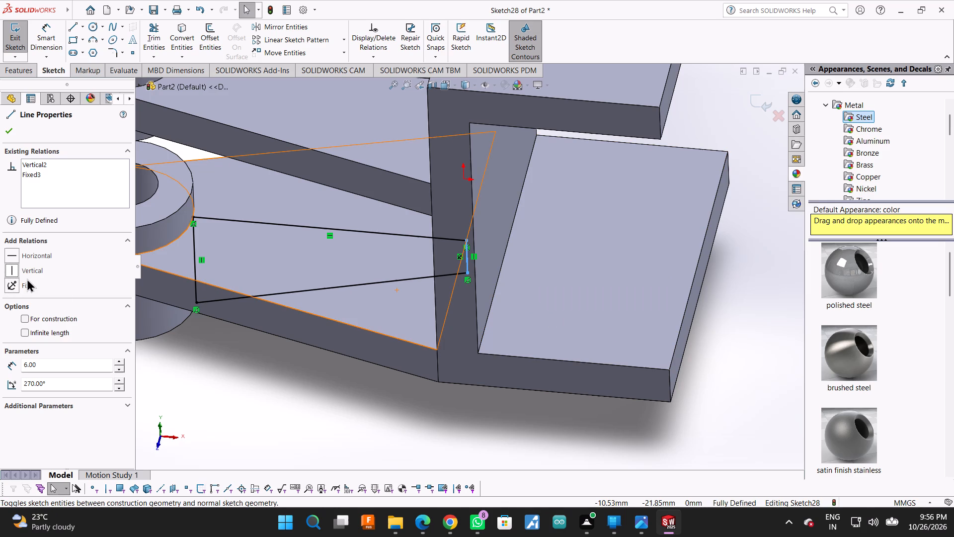
triple_click(25, 283)
click(25, 283)
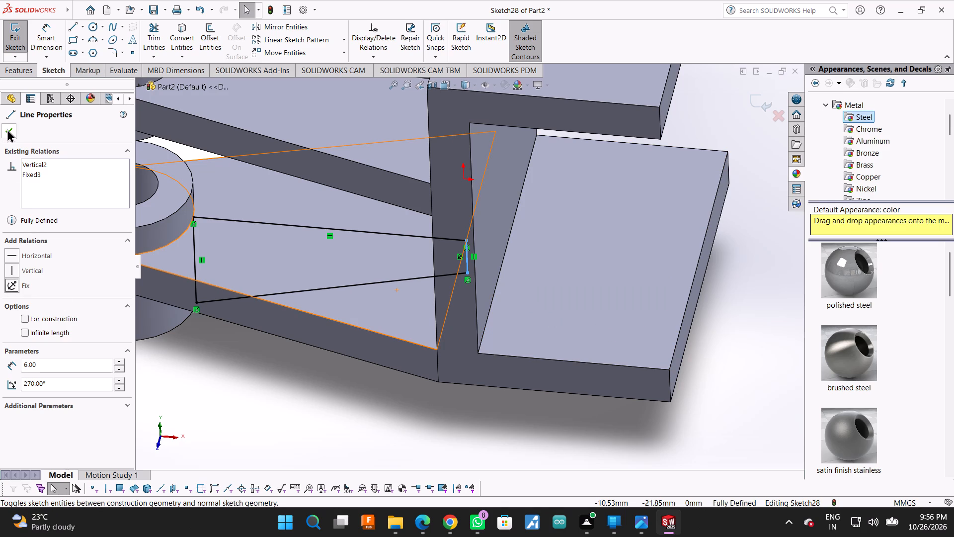
click(7, 129)
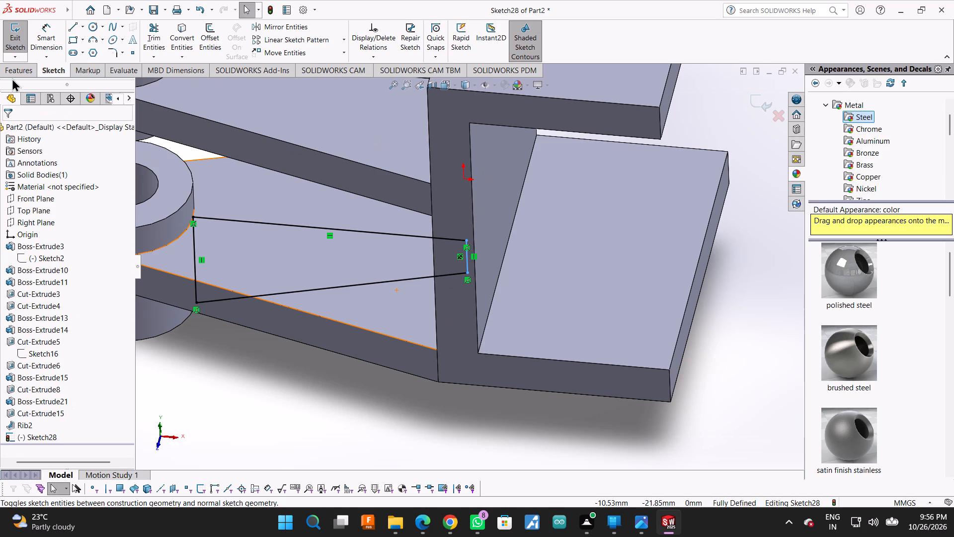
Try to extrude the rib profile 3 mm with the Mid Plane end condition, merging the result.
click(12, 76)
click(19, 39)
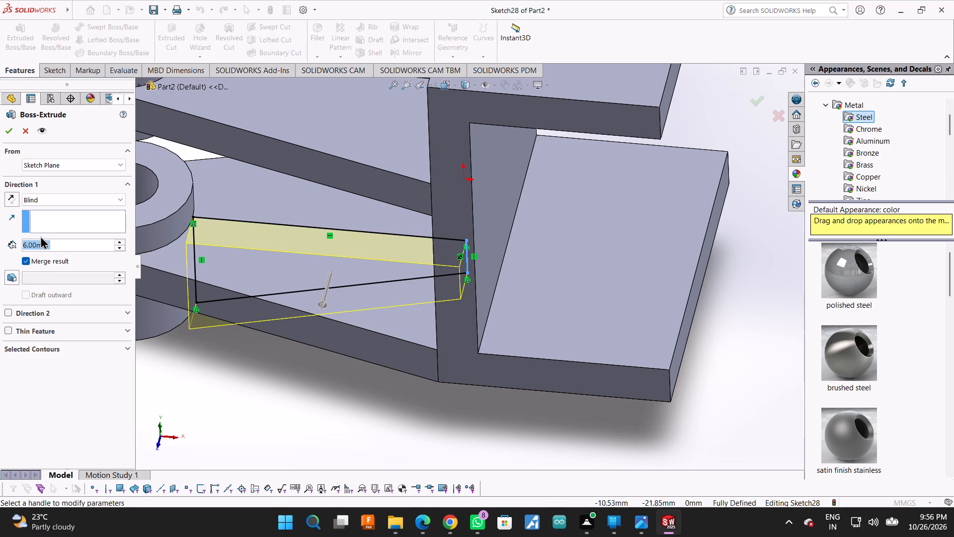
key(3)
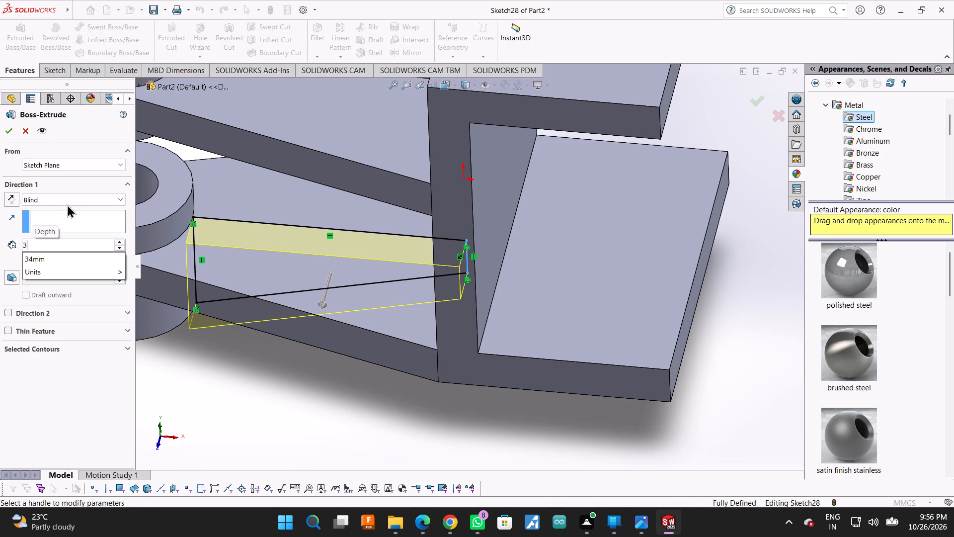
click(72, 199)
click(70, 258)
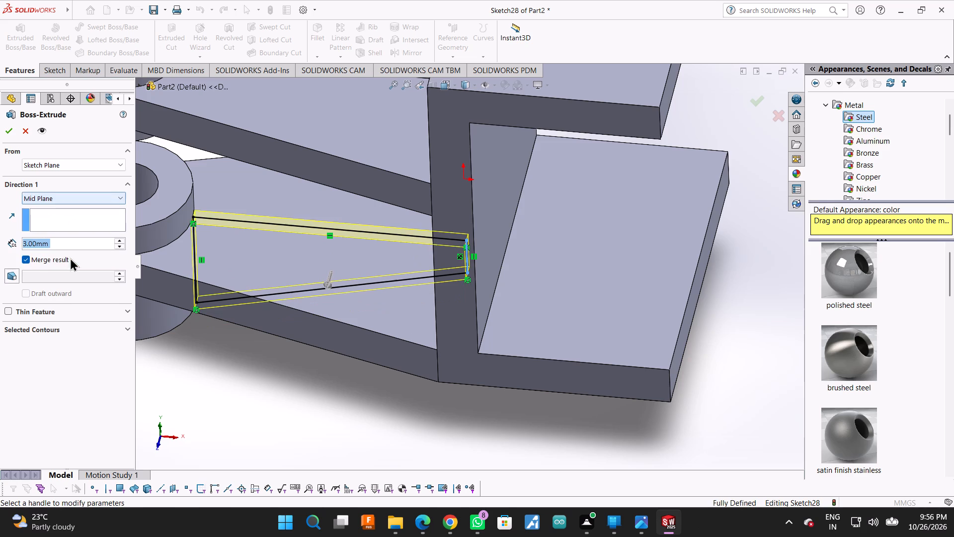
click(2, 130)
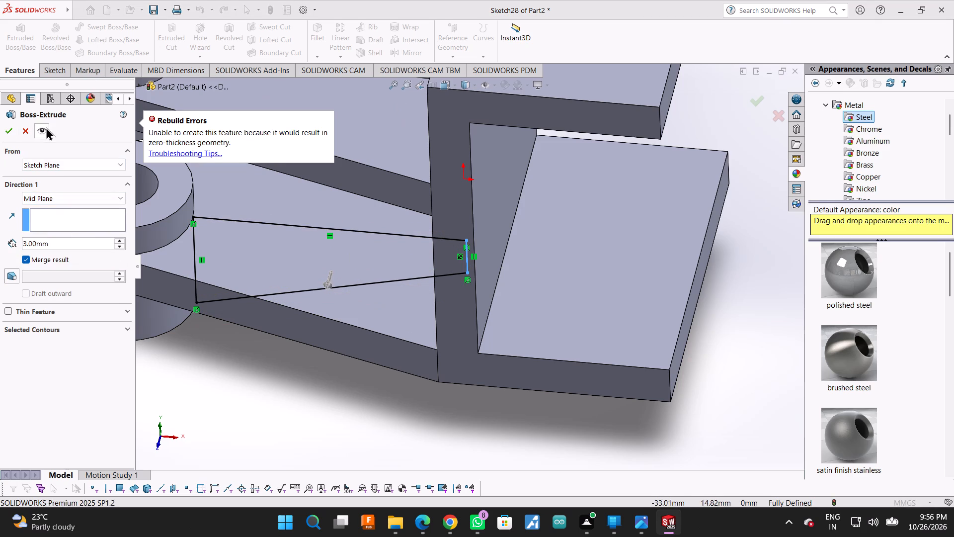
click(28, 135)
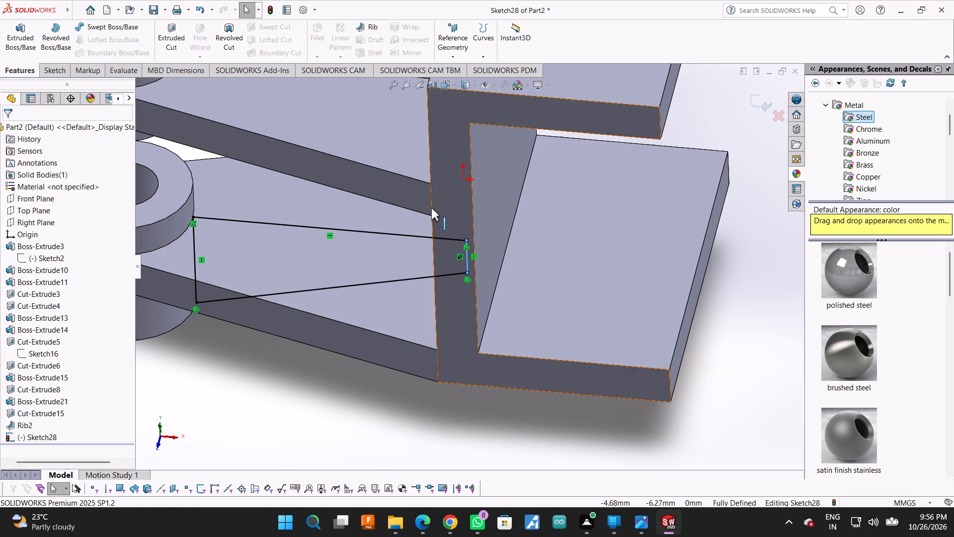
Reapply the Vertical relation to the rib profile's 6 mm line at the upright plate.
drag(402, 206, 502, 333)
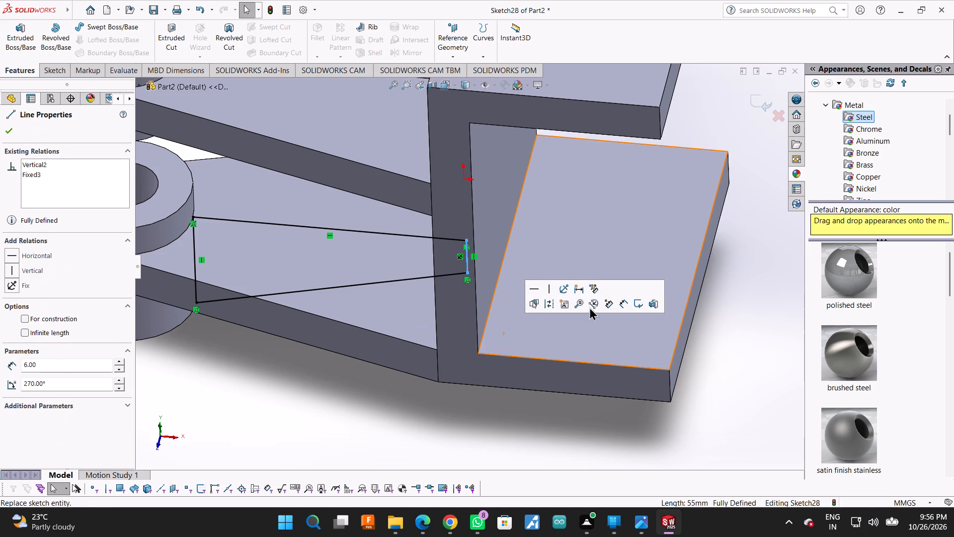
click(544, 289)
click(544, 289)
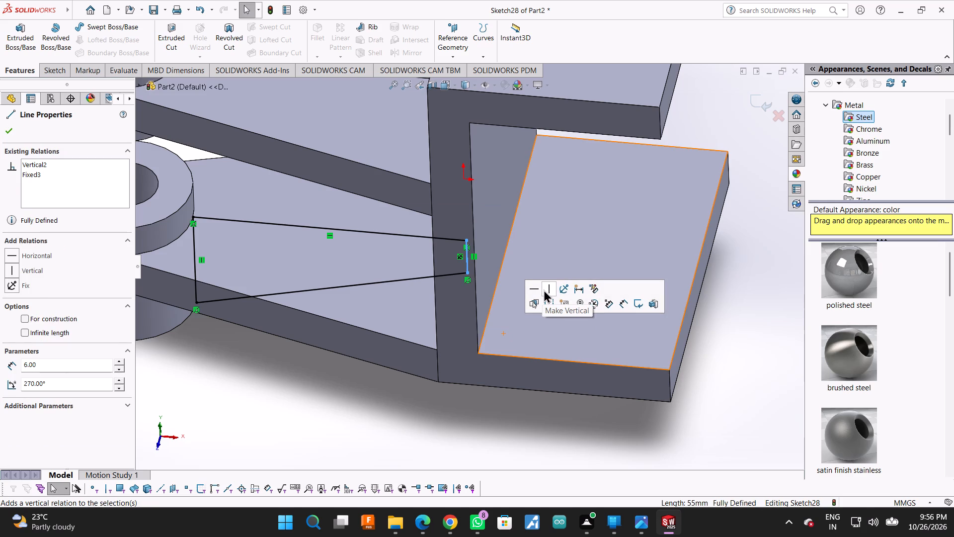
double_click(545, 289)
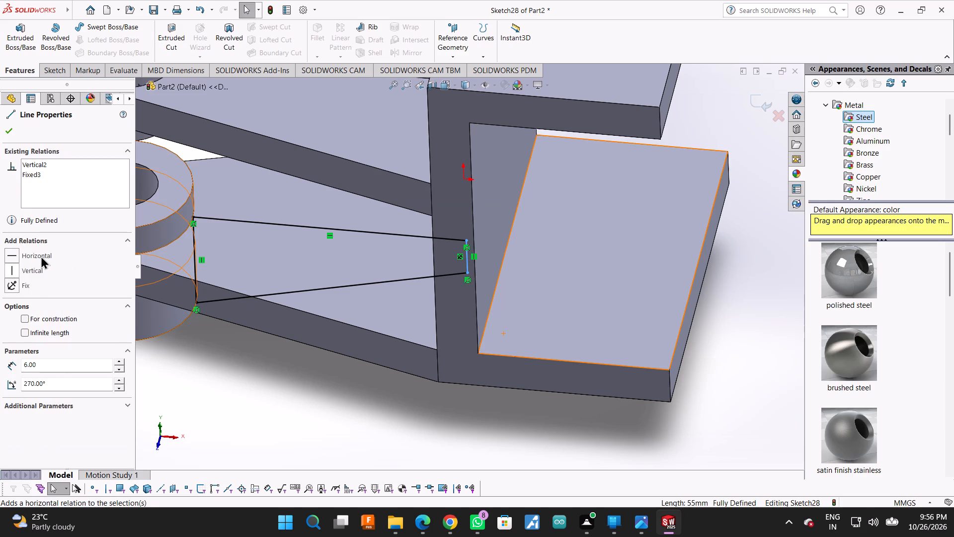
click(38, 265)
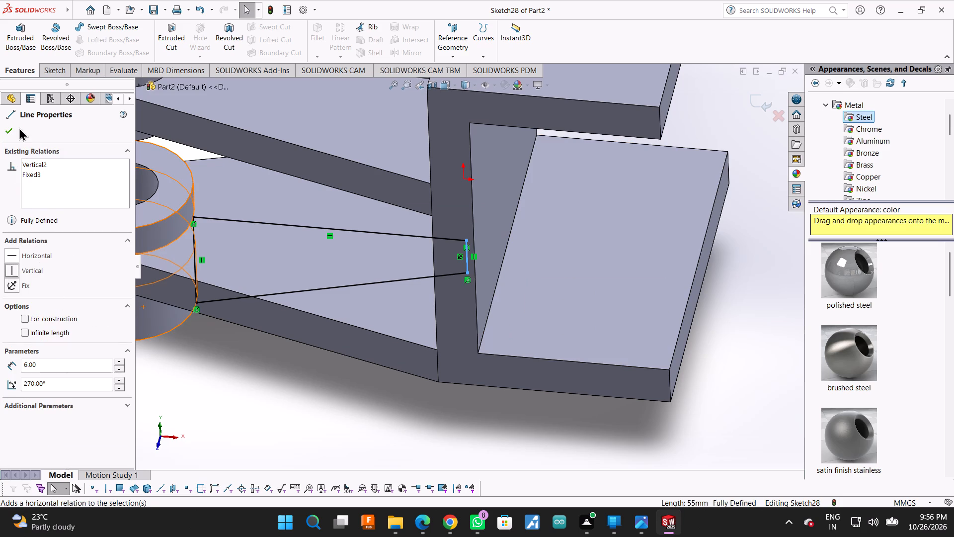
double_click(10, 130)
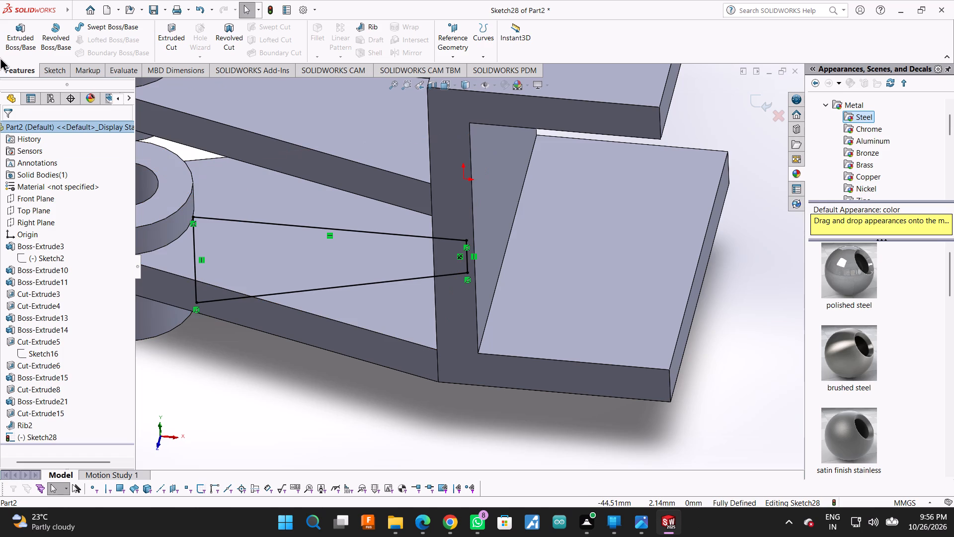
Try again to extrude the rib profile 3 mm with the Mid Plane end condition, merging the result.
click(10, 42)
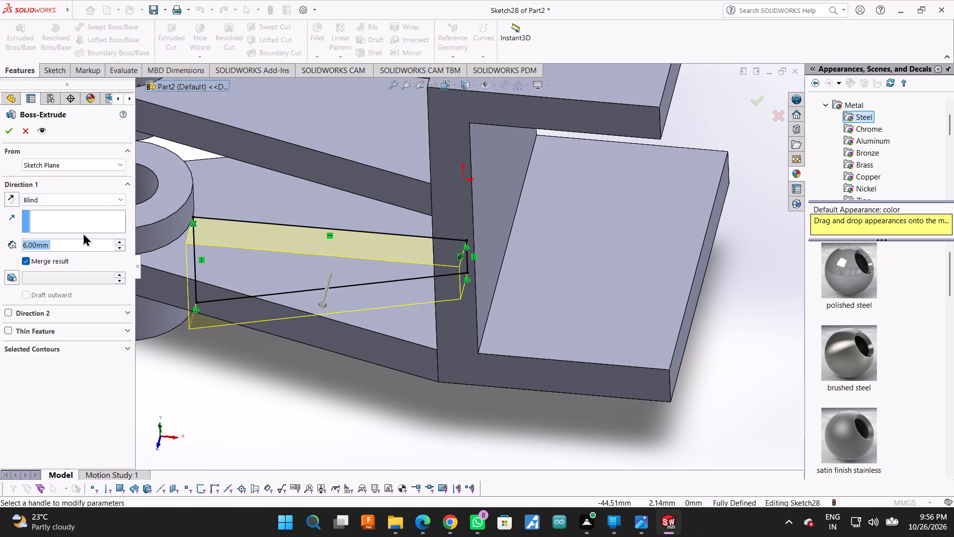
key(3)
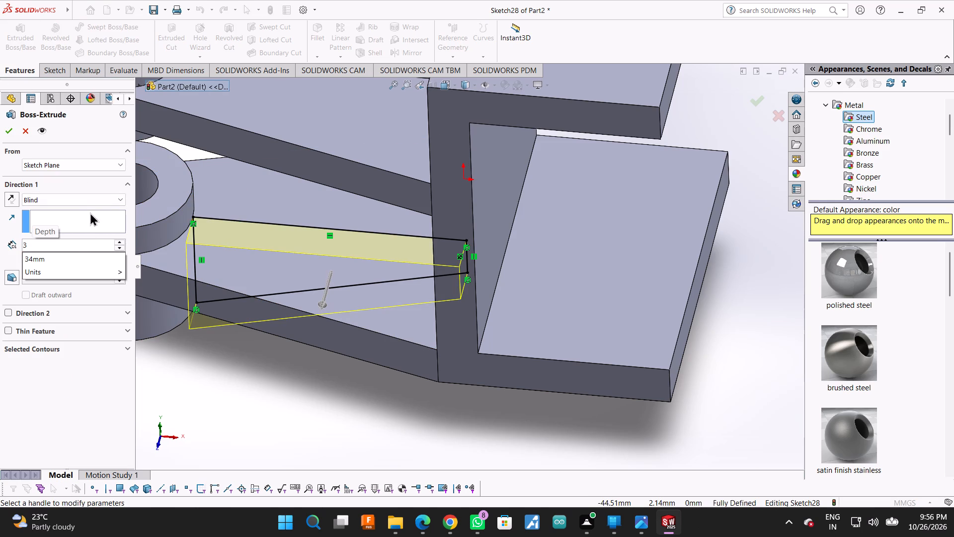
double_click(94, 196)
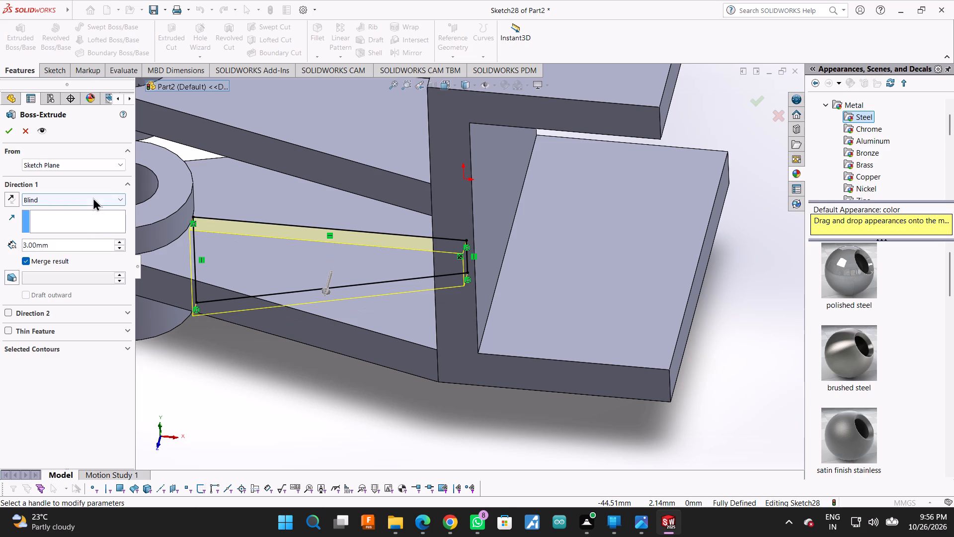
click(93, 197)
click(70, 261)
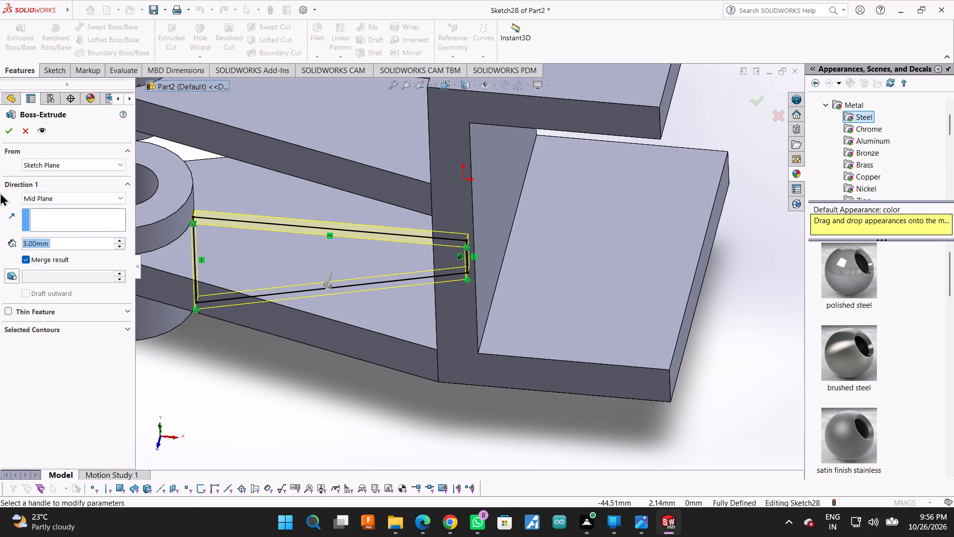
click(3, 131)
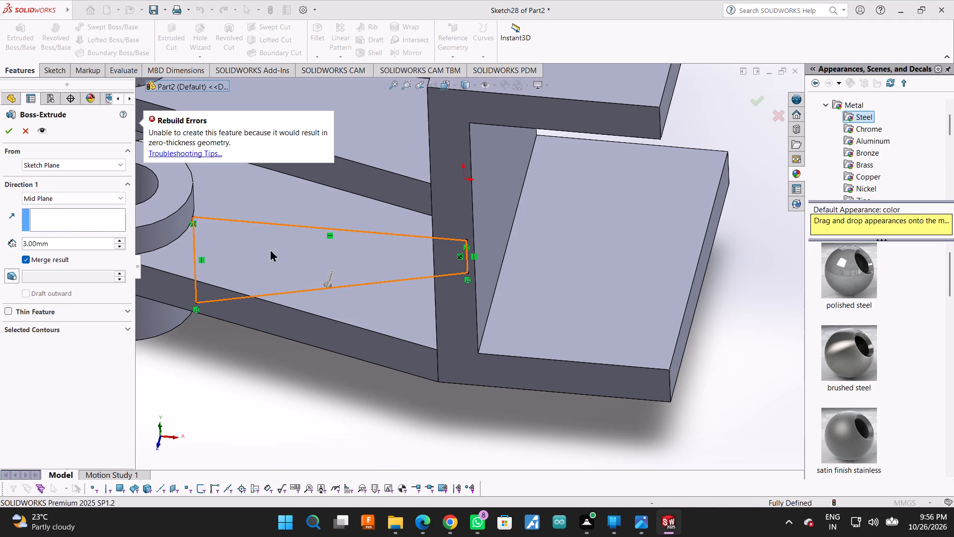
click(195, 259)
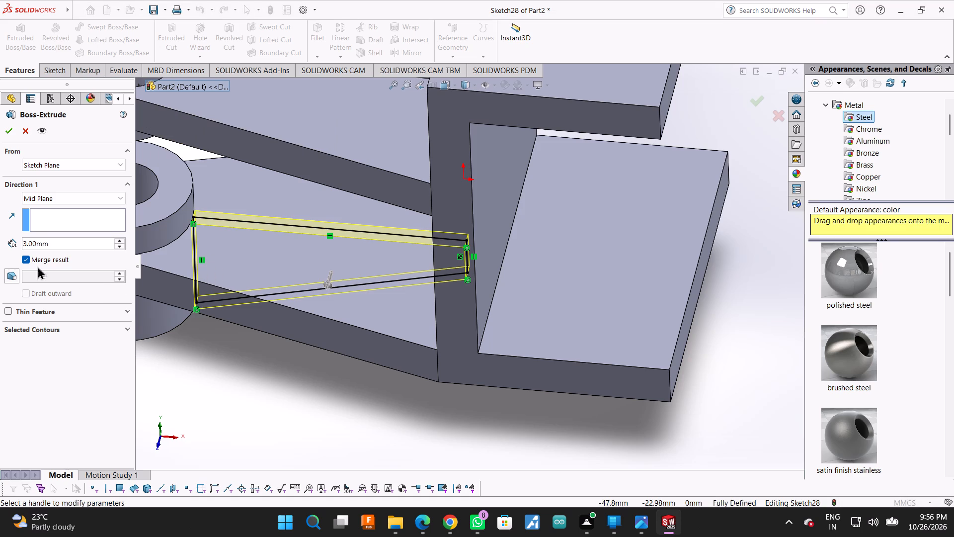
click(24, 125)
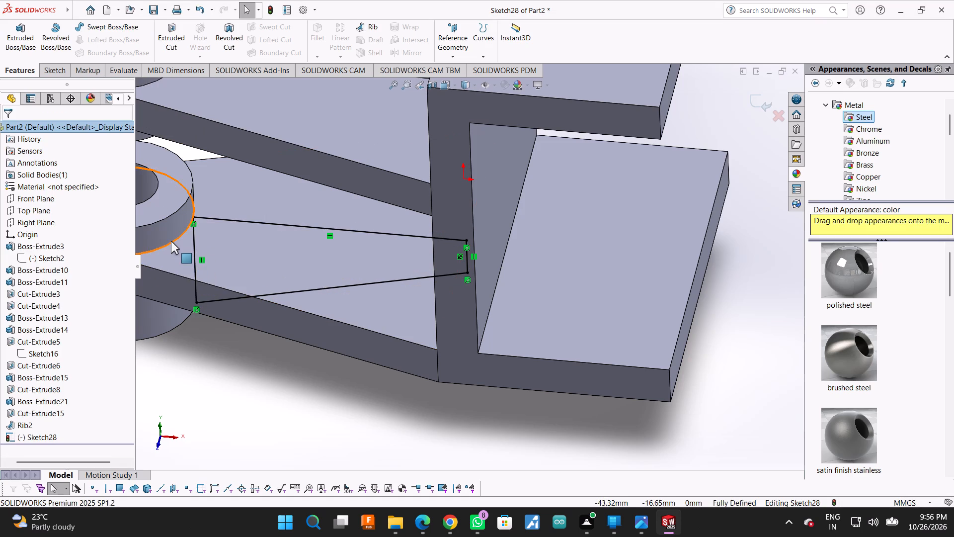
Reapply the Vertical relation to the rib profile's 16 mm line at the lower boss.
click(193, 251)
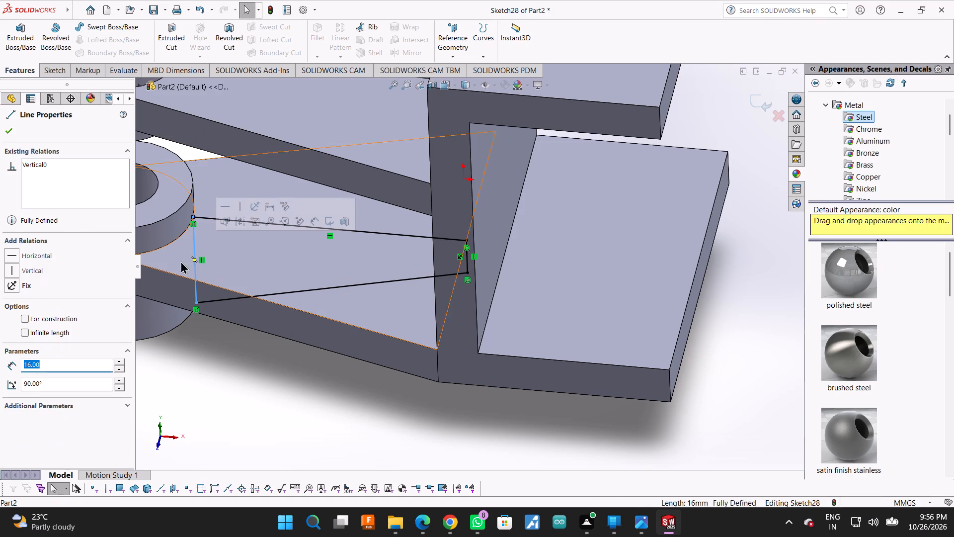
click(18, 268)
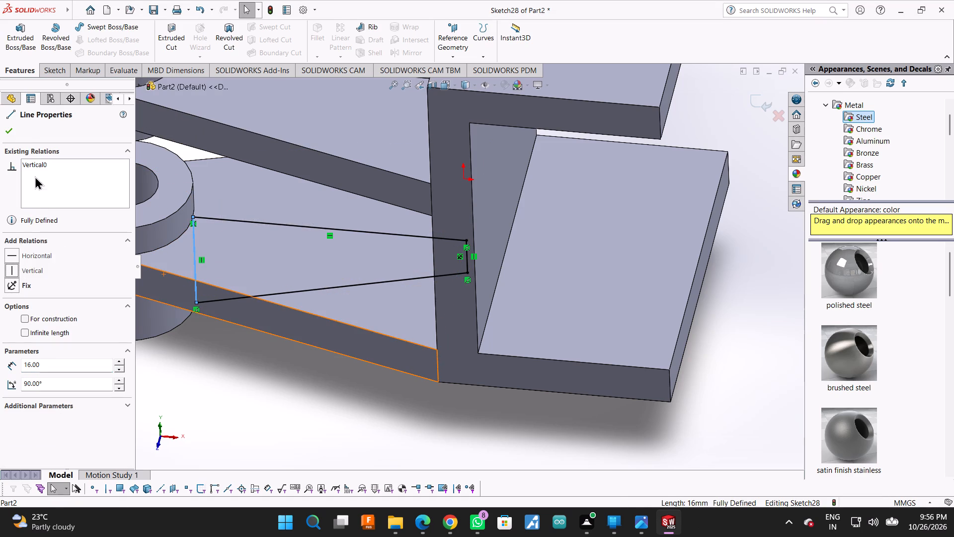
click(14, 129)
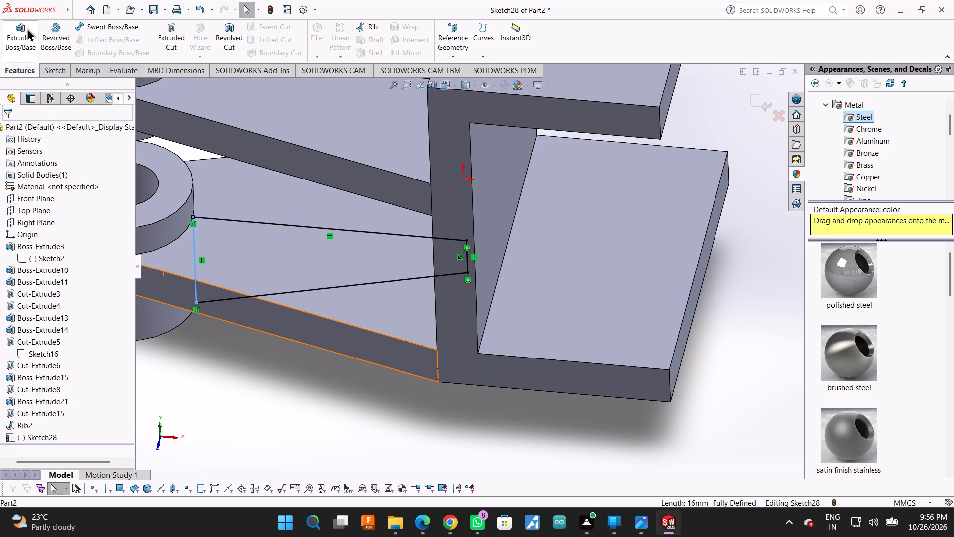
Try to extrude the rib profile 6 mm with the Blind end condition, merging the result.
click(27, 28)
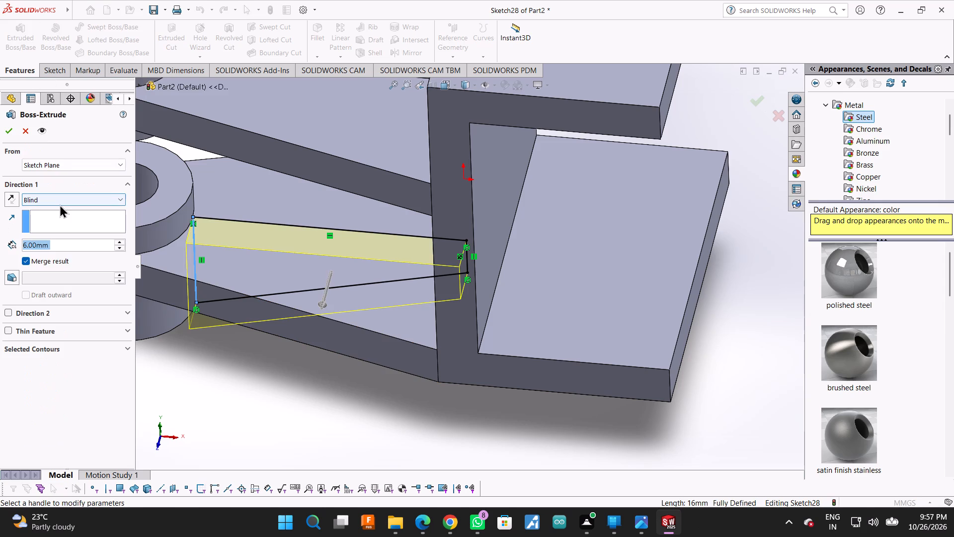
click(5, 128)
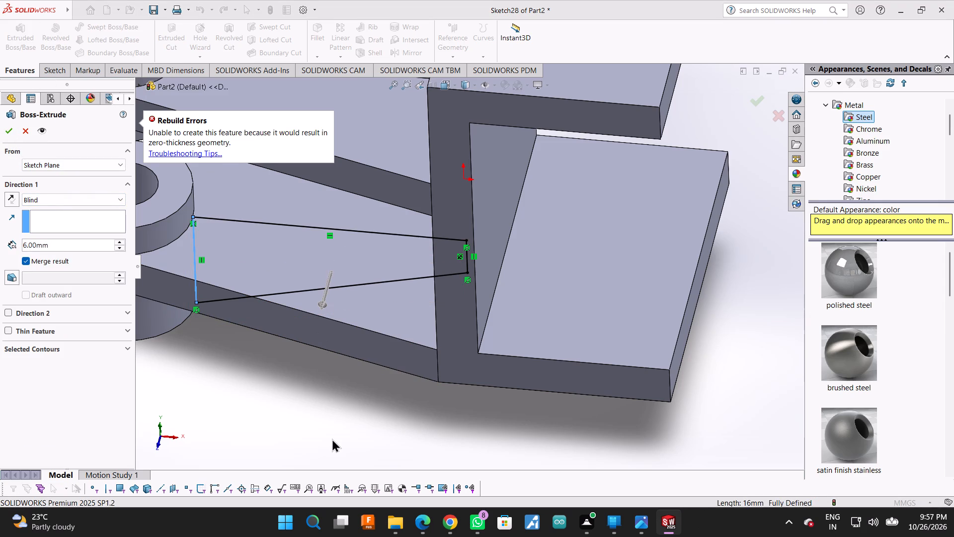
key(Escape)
Abandon the extrusion and undo the rib profile back to only its lower sloped line between the lower boss and upright plate.
key(ctrl+z)
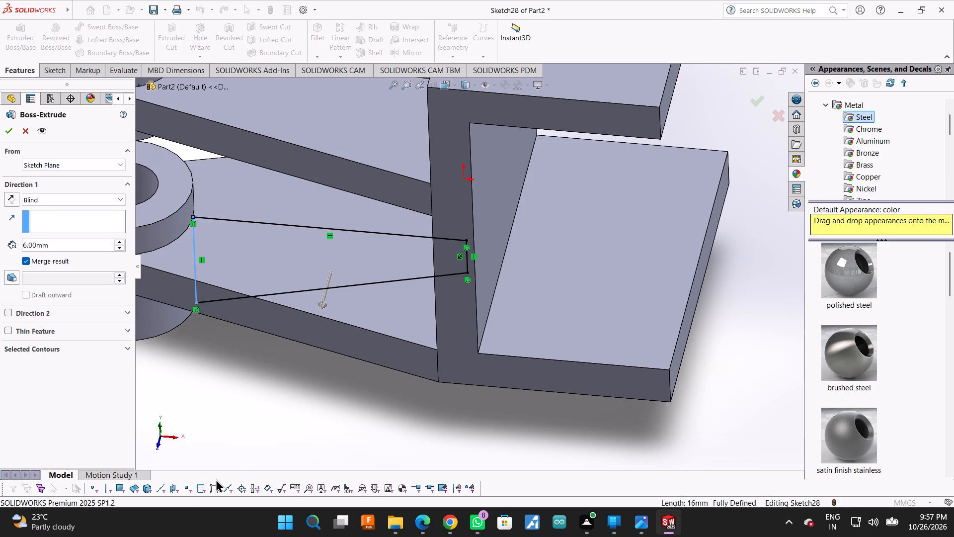
key(ctrl+z)
key(ctrl+z)
key(ctrl+z)
key(Escape)
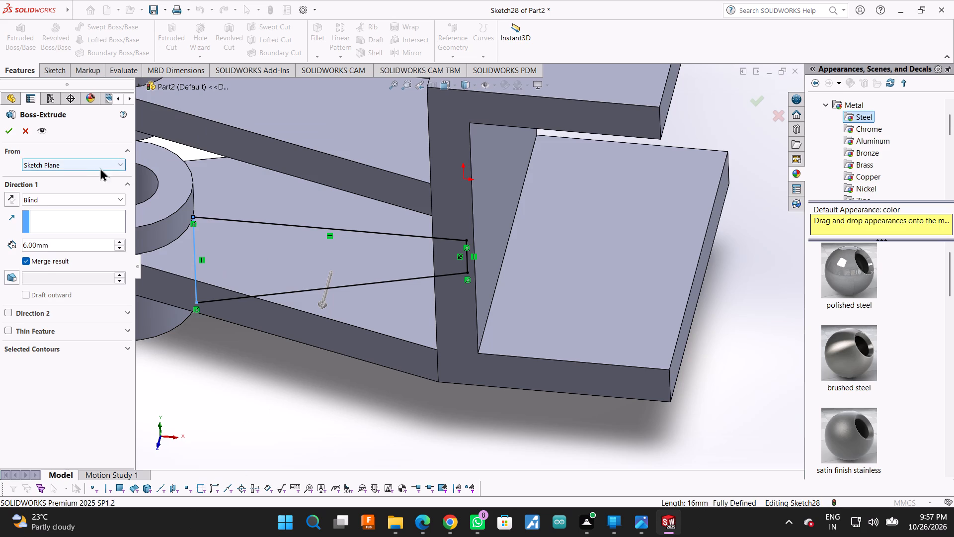
key(ctrl+z)
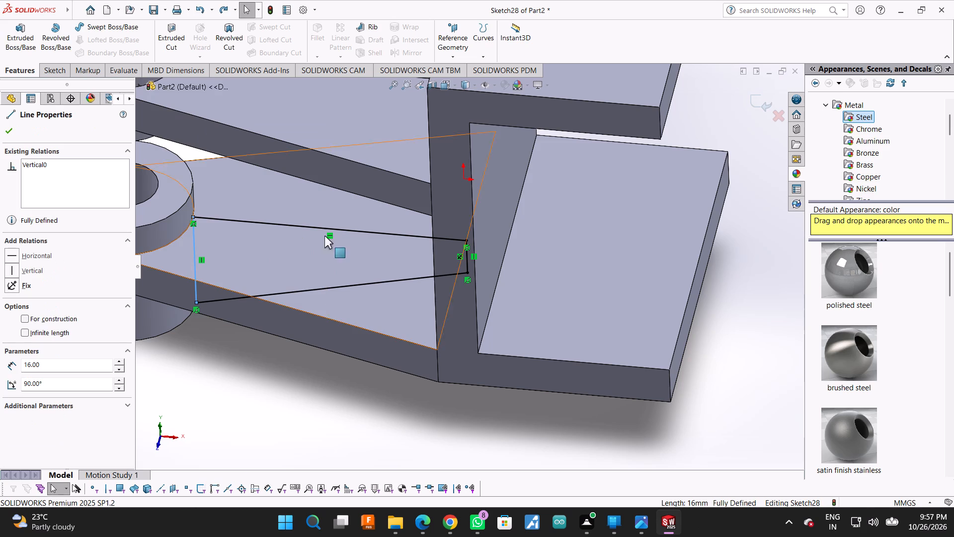
key(ctrl+z)
key(ctrl+z)
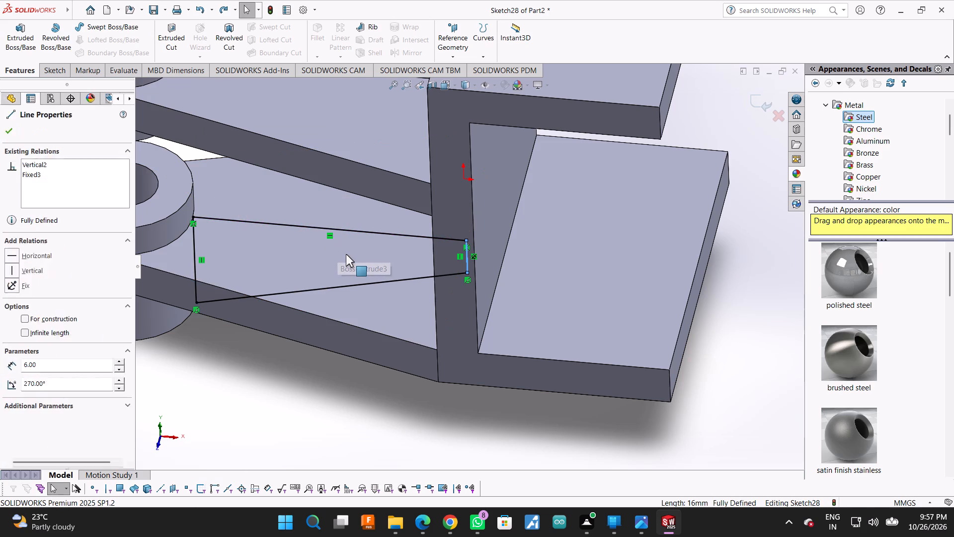
key(ctrl+z)
key(ctrl+z)
key(ctrl+z)
key(ctrl+z)
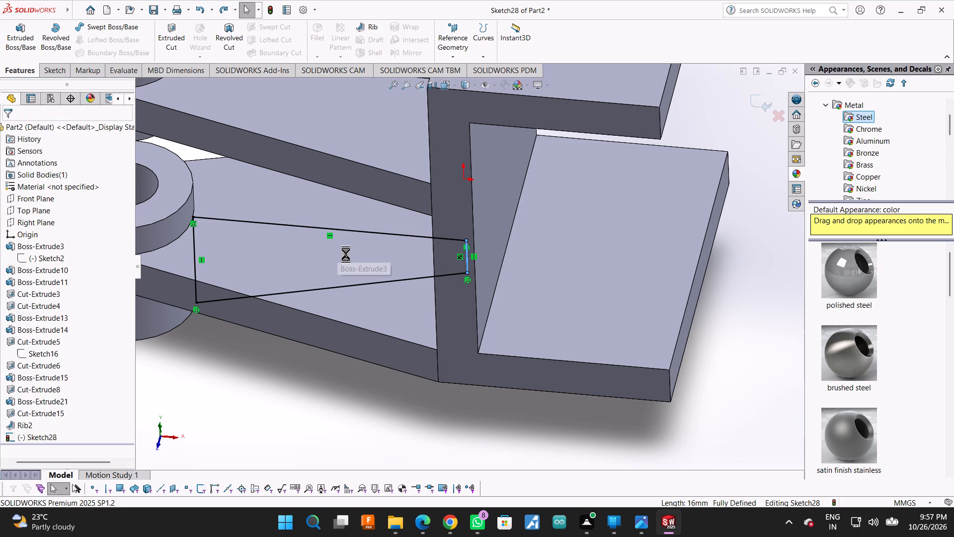
key(ctrl+z)
key(ctrl+z)
key(ctrl+z)
key(ctrl+z)
key(ctrl+z)
key(ctrl+z)
key(ctrl+z)
key(ctrl+z)
key(ctrl+z)
key(ctrl+z)
key(ctrl+z)
key(ctrl+z)
key(ctrl+z)
key(ctrl+z)
key(ctrl+z)
key(ctrl+z)
key(ctrl+z)
key(ctrl+z)
key(ctrl+z)
key(ctrl+z)
key(ctrl+z)
key(ctrl+z)
key(ctrl+z)
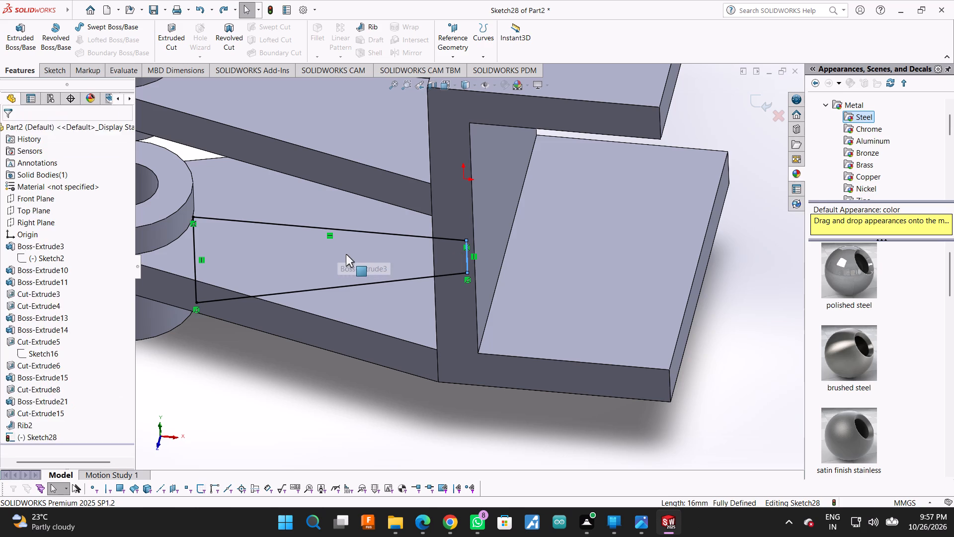
key(ctrl+z)
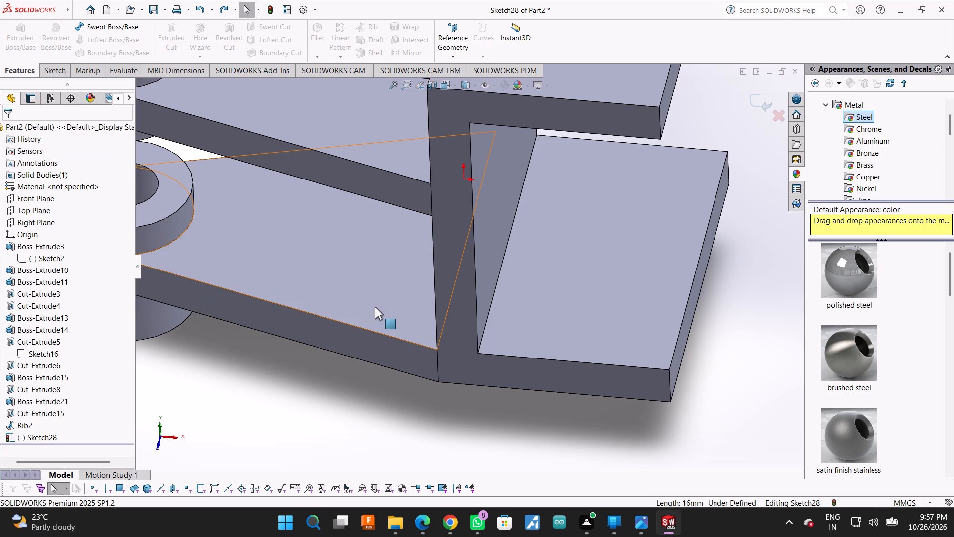
key(Escape)
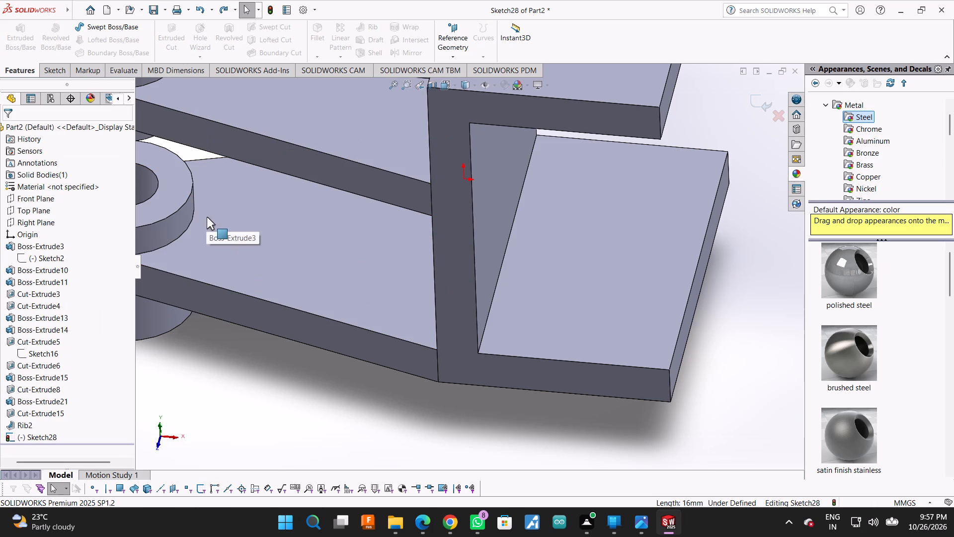
click(226, 12)
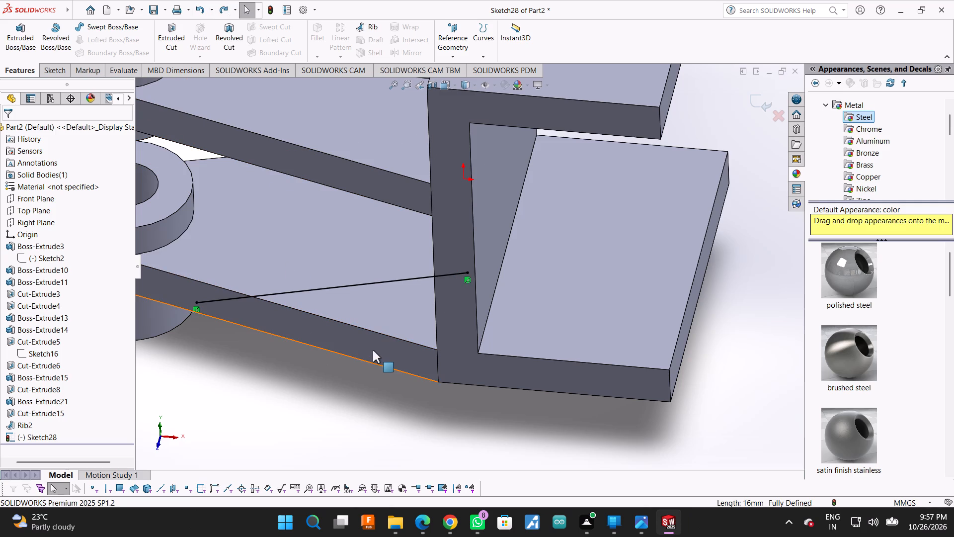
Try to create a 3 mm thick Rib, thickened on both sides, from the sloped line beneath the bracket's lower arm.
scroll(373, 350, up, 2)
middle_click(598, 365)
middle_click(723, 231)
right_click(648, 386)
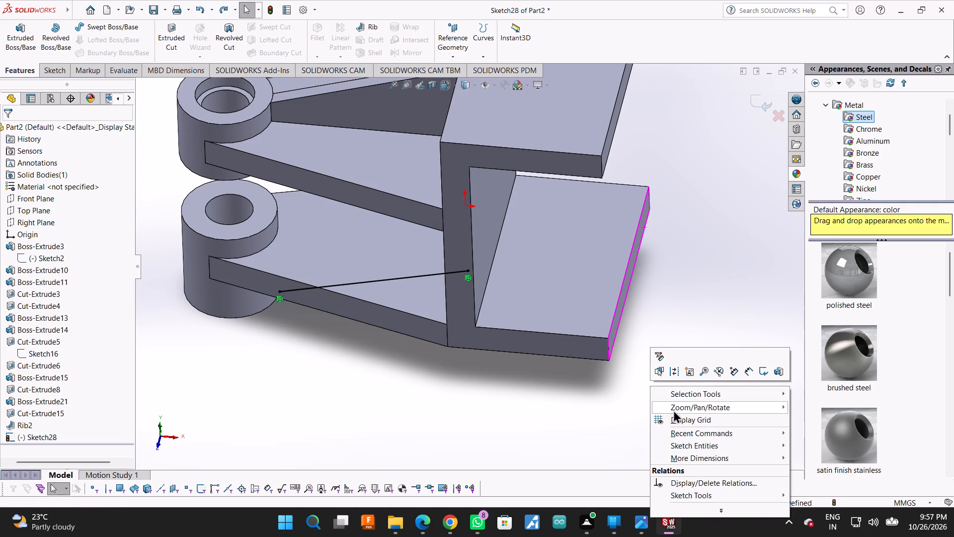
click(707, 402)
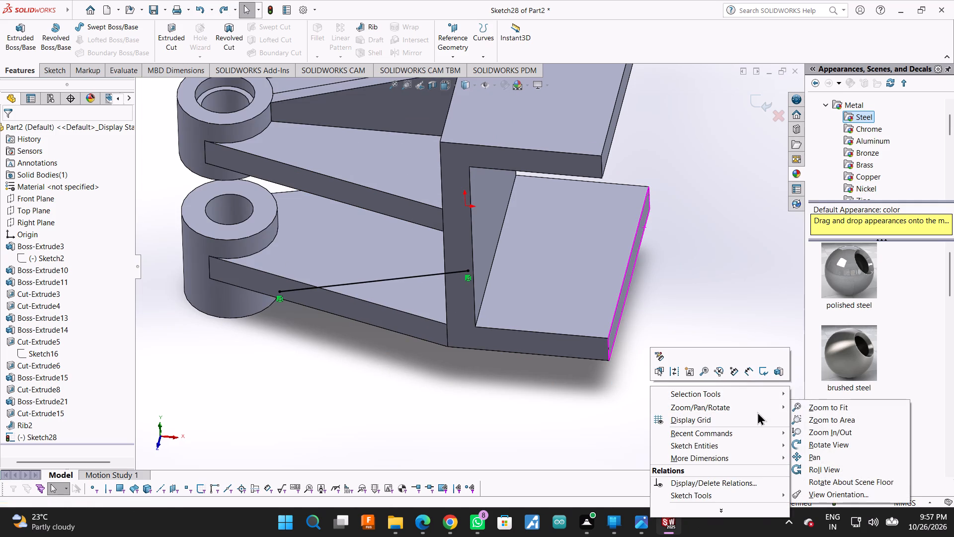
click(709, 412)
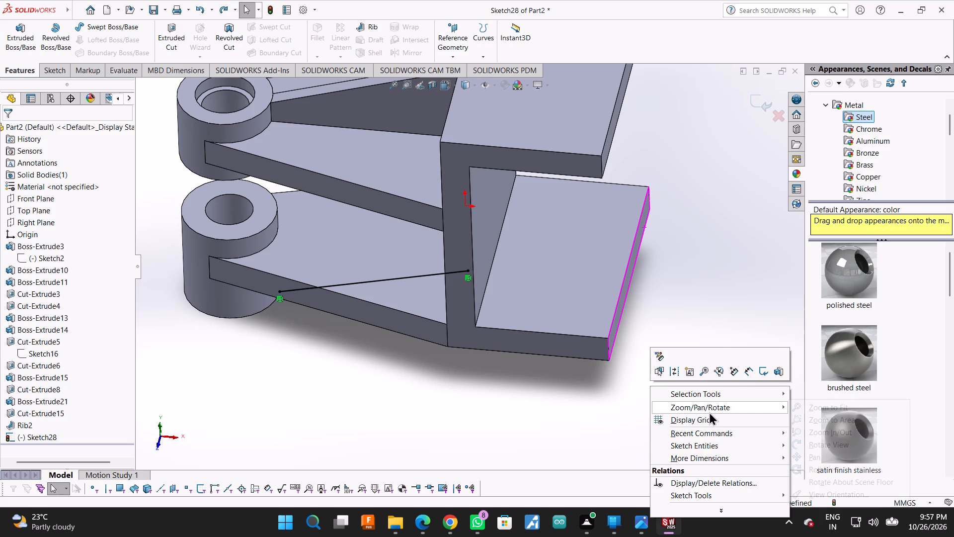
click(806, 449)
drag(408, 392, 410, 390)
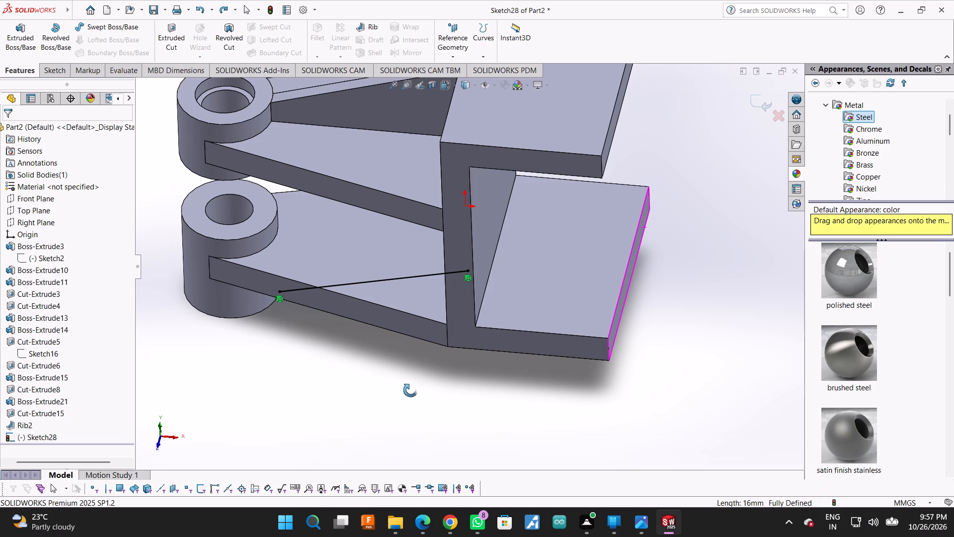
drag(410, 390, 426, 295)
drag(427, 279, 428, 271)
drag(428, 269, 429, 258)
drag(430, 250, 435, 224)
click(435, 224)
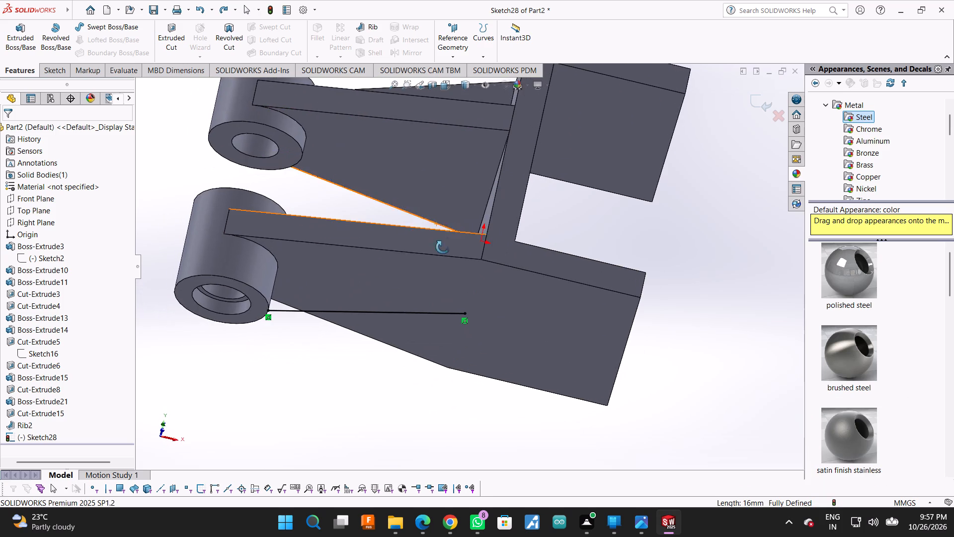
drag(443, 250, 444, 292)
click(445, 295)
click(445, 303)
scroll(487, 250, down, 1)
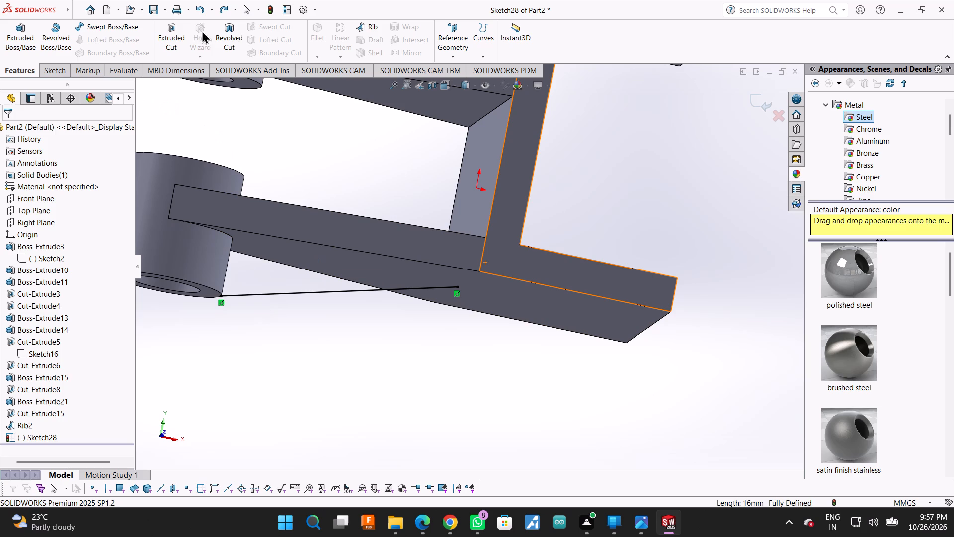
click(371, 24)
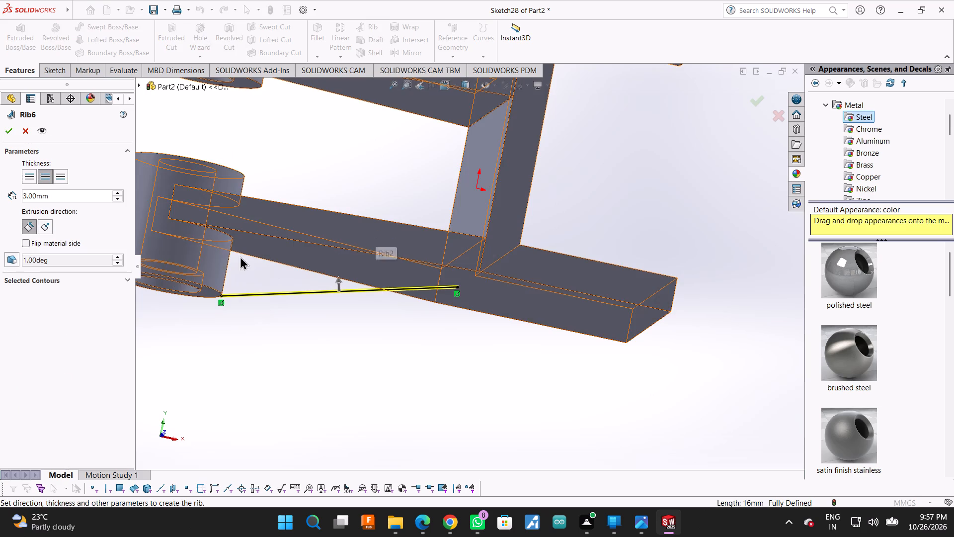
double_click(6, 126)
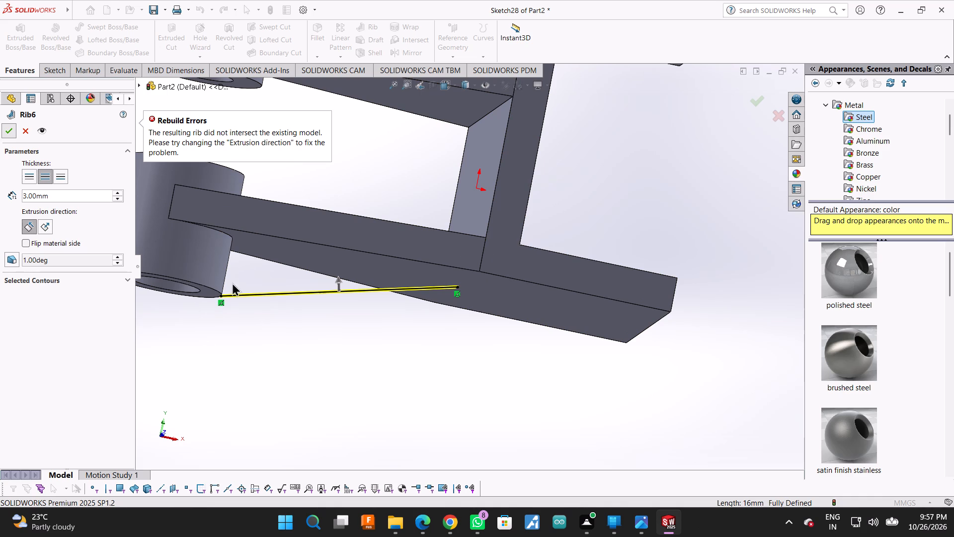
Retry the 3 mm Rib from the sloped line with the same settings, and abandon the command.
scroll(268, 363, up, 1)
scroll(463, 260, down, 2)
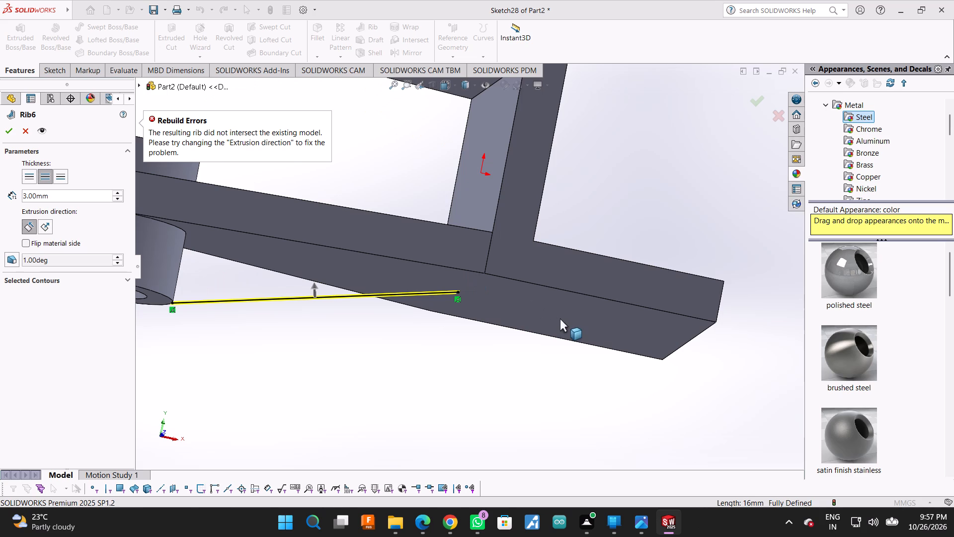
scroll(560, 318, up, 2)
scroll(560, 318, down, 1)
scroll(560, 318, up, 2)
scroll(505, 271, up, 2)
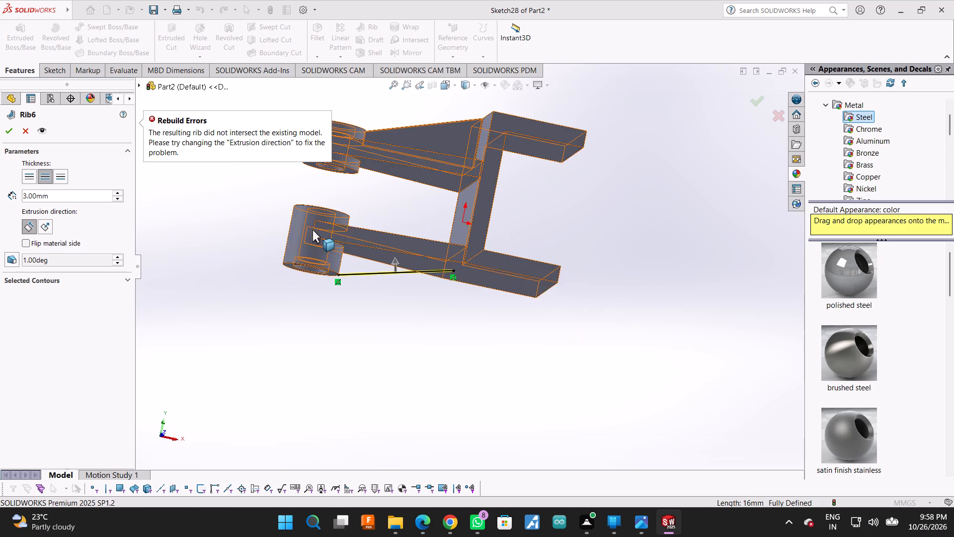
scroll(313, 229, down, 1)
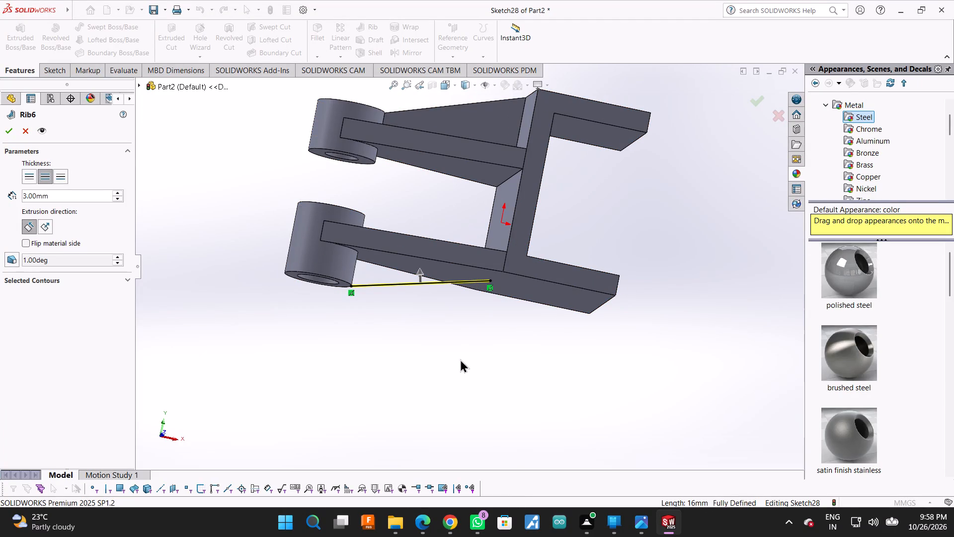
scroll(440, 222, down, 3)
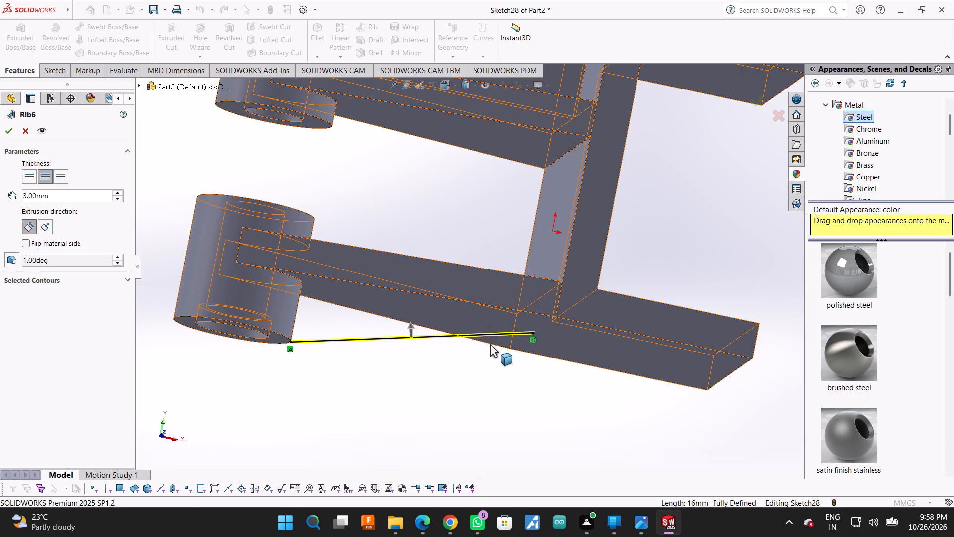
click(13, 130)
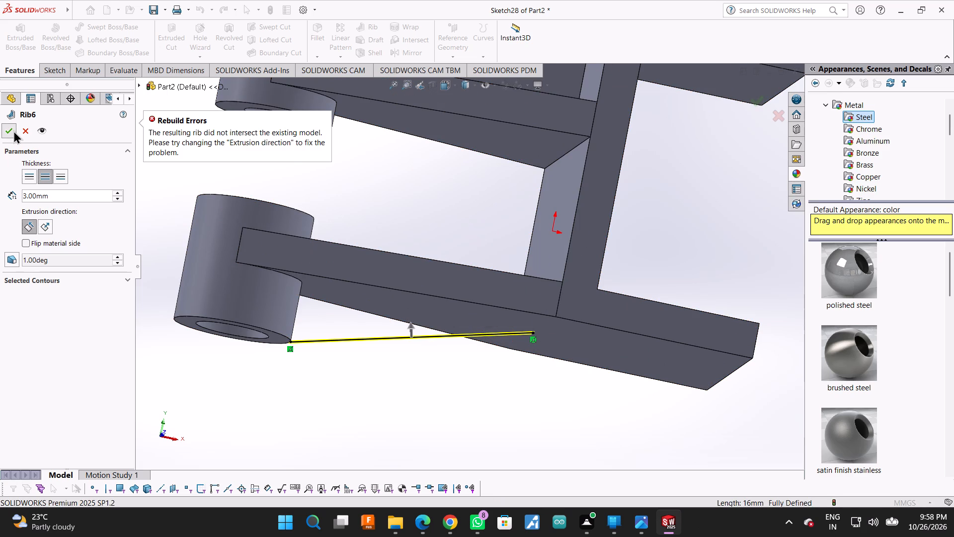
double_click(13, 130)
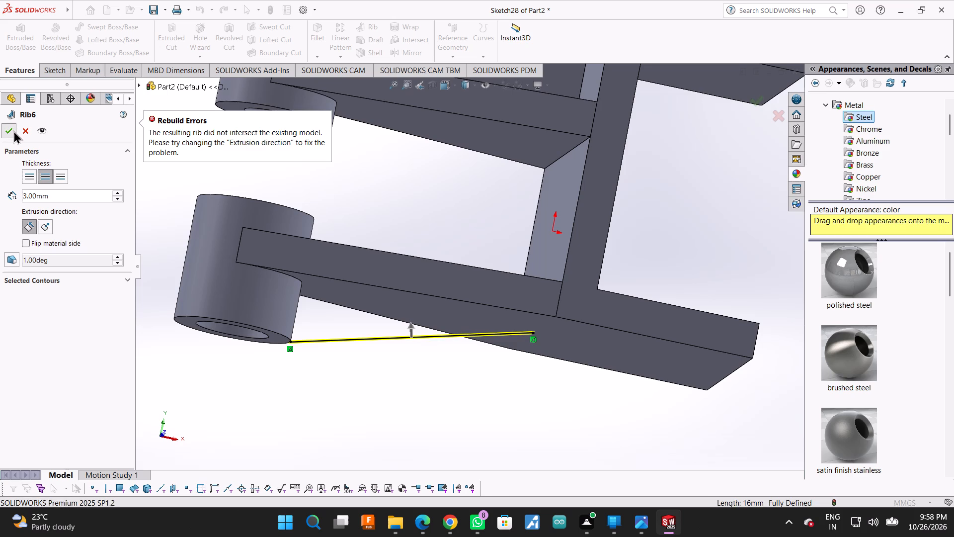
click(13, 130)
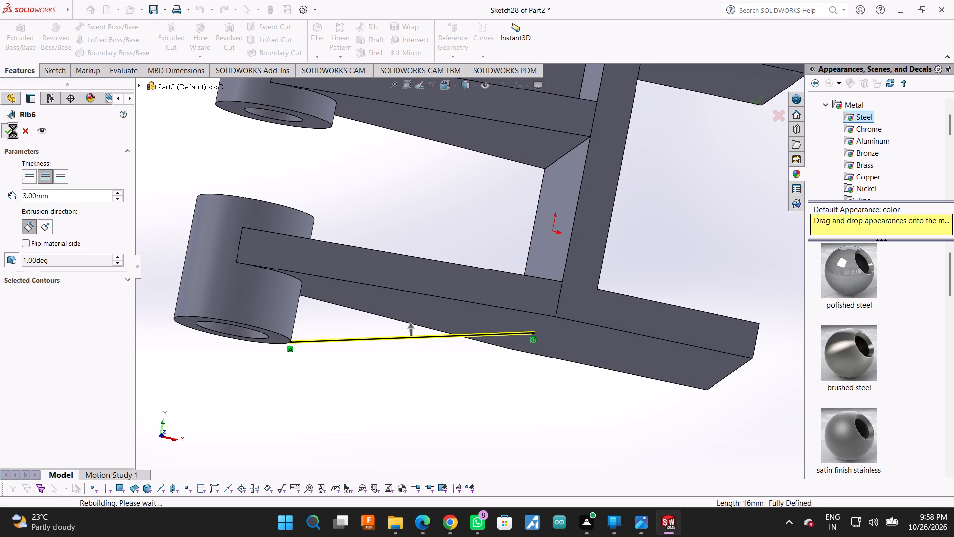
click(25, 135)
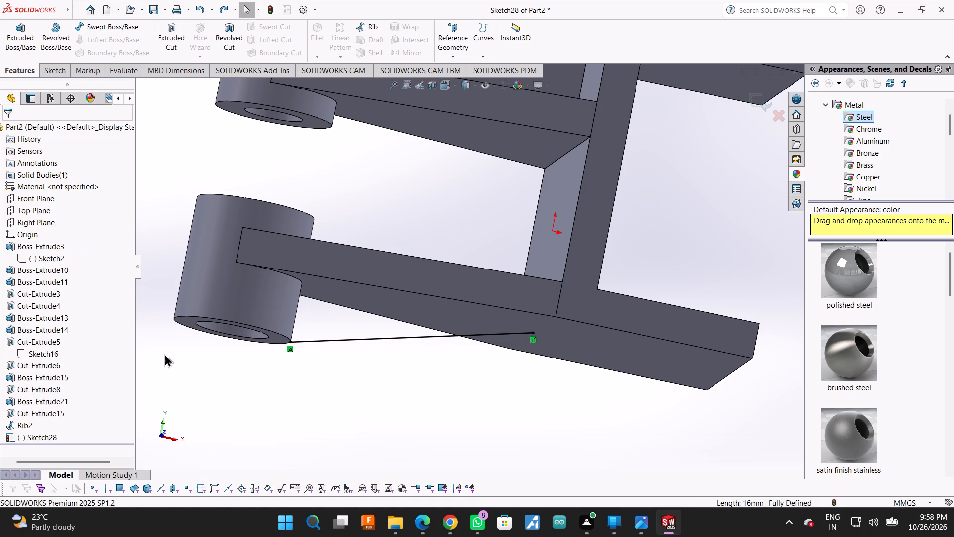
Undo the remaining sloped line and exit the empty rib sketch.
scroll(366, 352, up, 2)
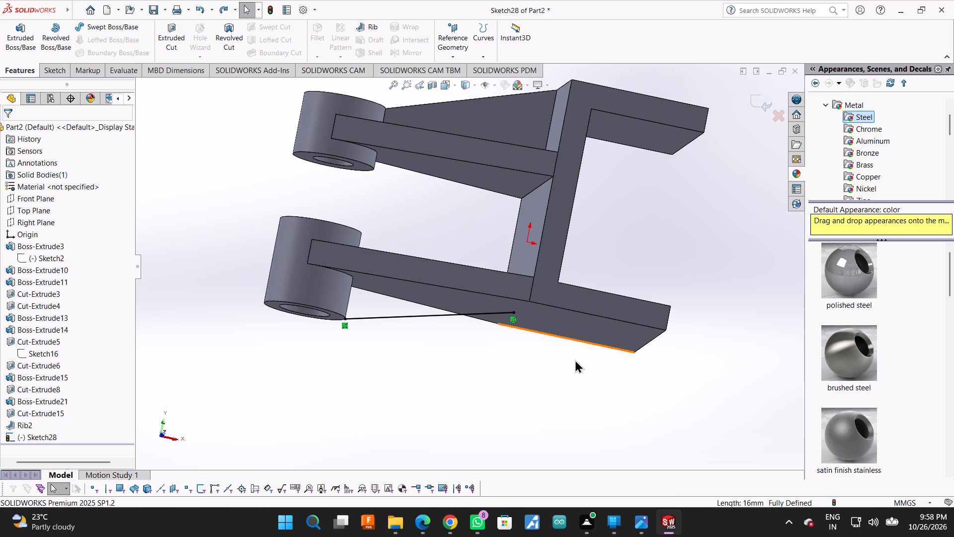
key(ctrl+z)
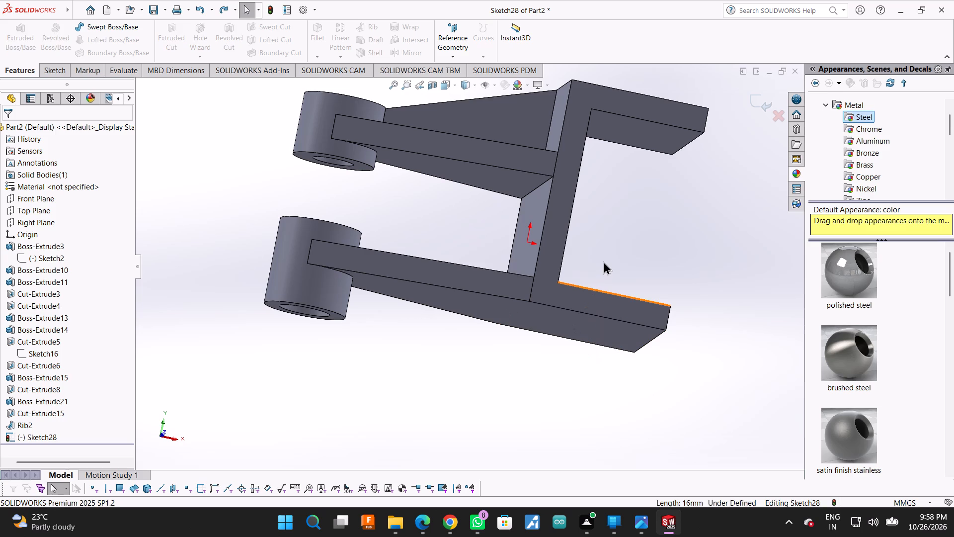
right_click(739, 253)
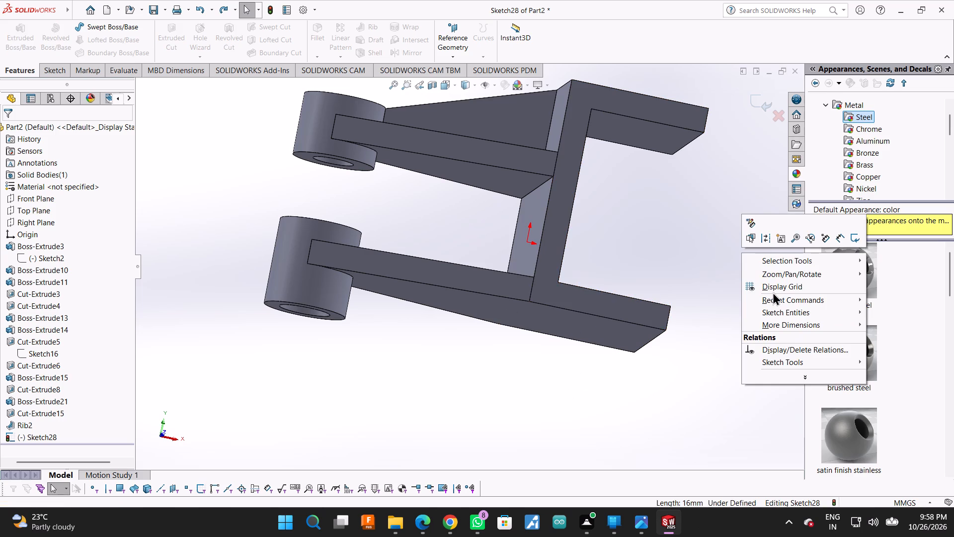
click(779, 280)
key(Escape)
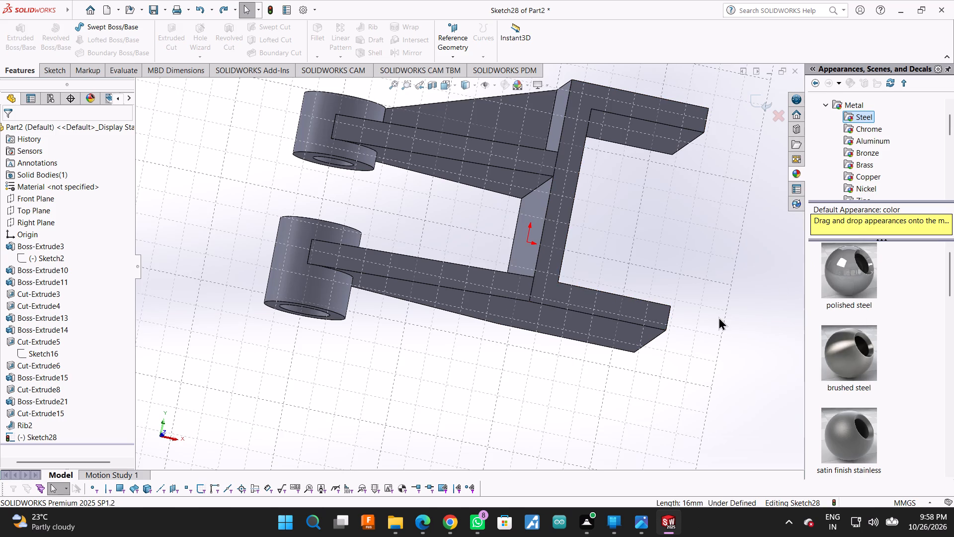
key(Escape)
key(Escape)
key(Escape)
key(Escape)
key(Escape)
key(Escape)
click(757, 107)
Examine the bracket from all sides, checking the two arms, bosses, upright plate and existing upper rib.
right_click(671, 244)
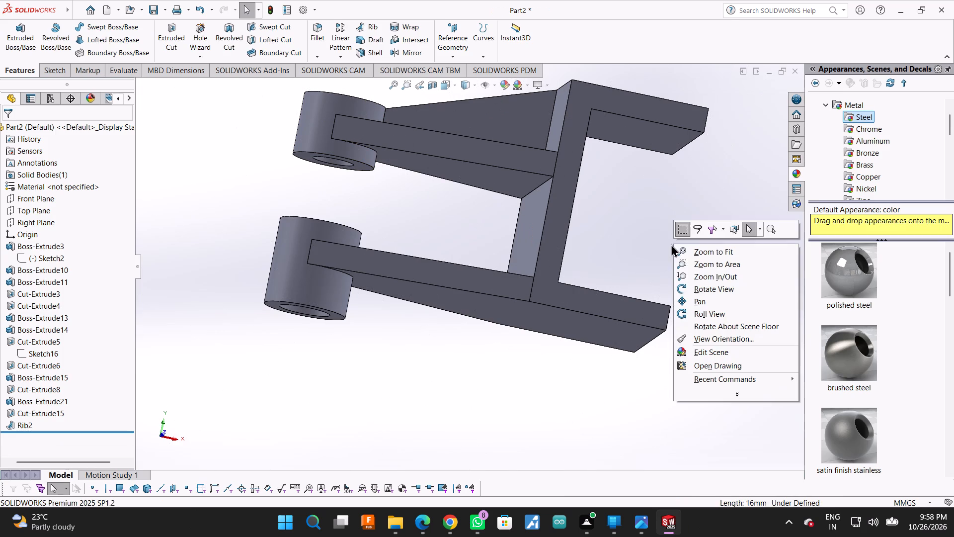
click(691, 283)
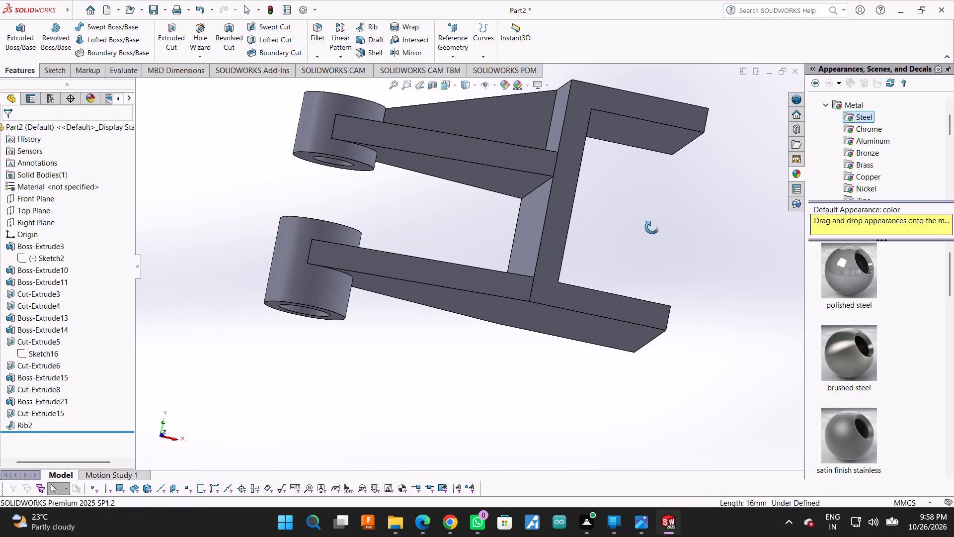
drag(652, 227, 757, 175)
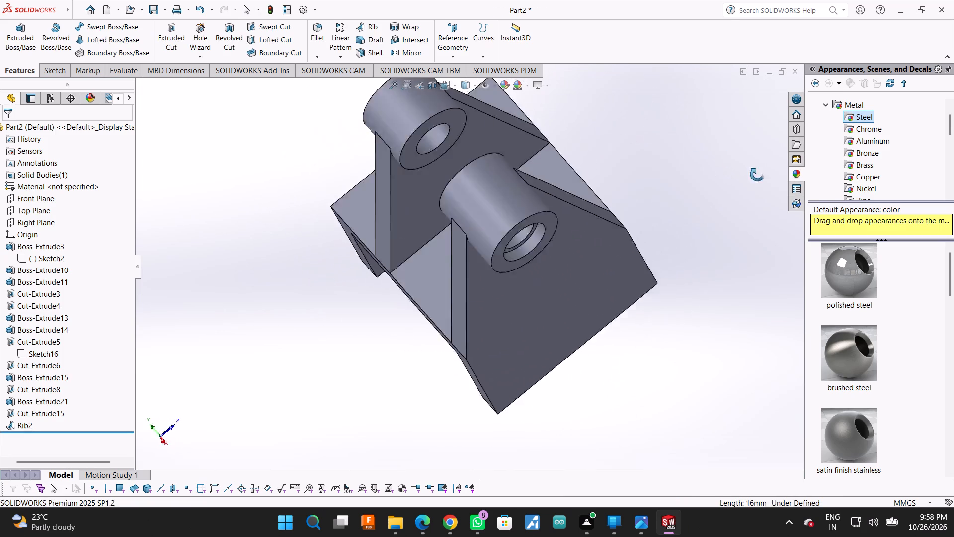
drag(757, 175, 705, 302)
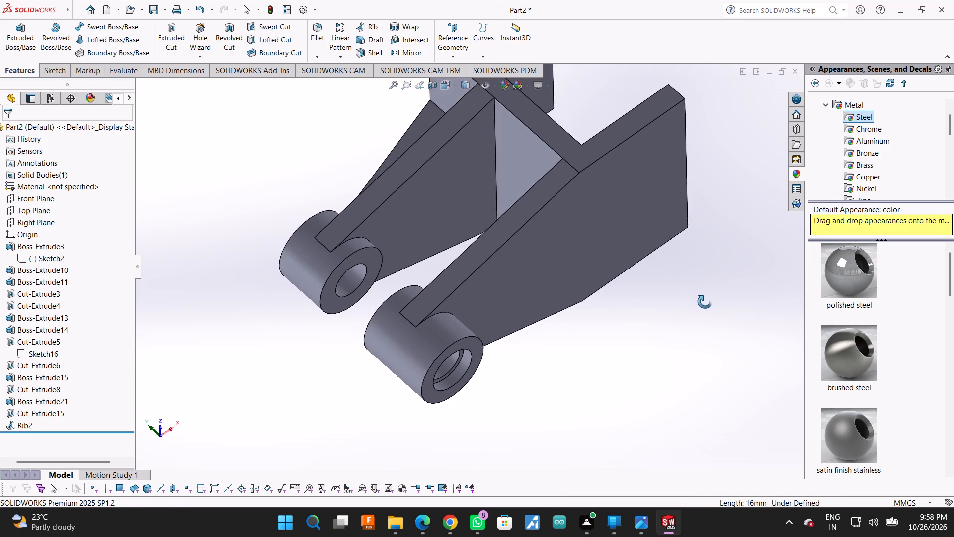
drag(705, 302, 694, 305)
drag(678, 286, 685, 292)
click(685, 292)
drag(685, 292, 658, 253)
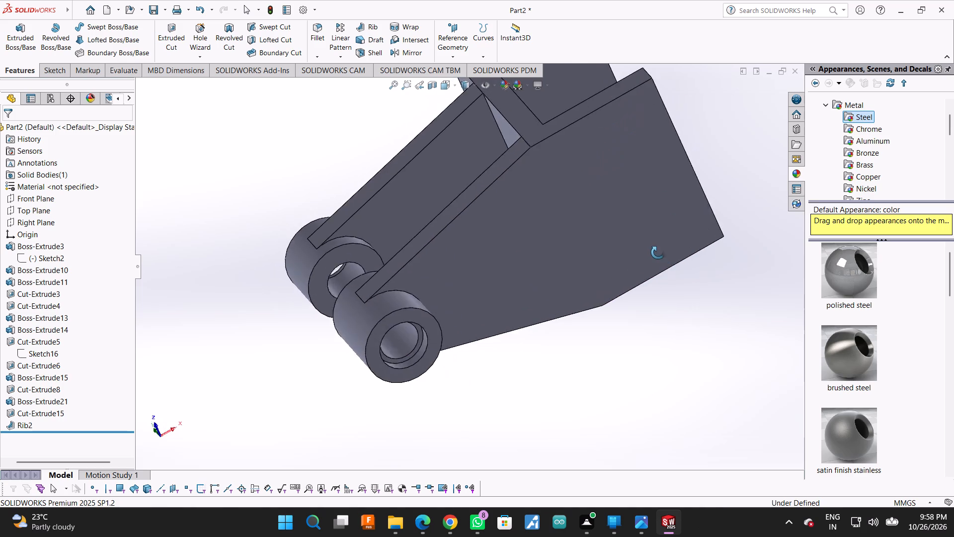
drag(658, 253, 774, 245)
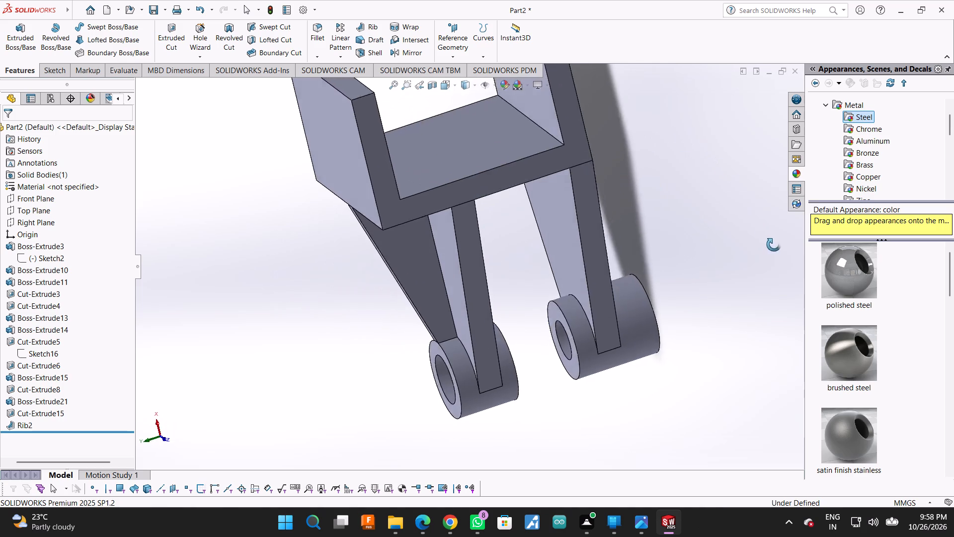
drag(774, 245, 893, 0)
drag(353, 371, 372, 351)
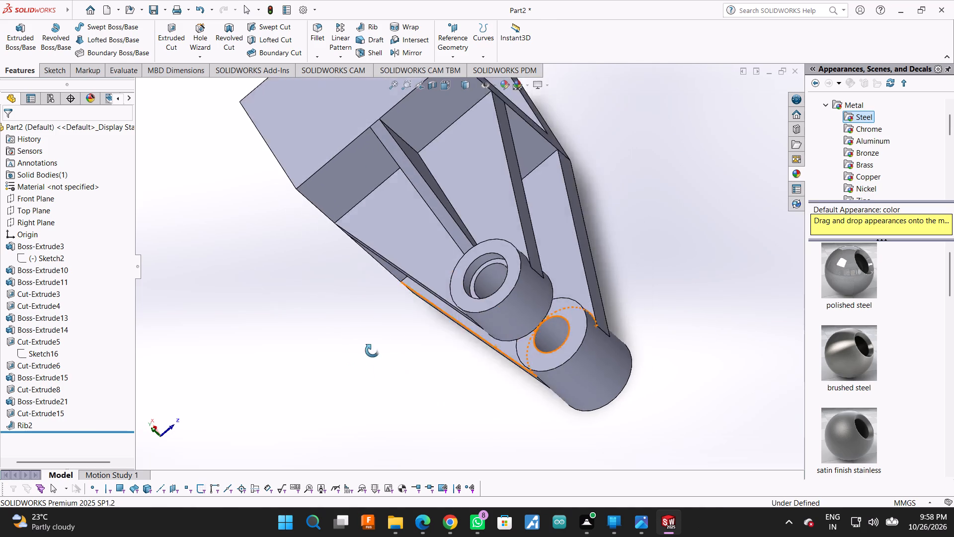
drag(372, 351, 440, 266)
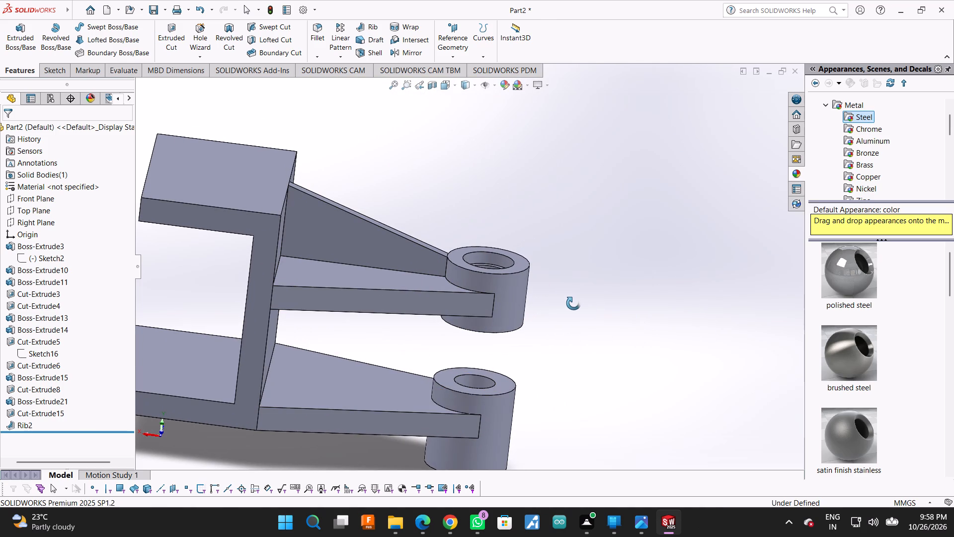
drag(573, 303, 548, 276)
click(553, 276)
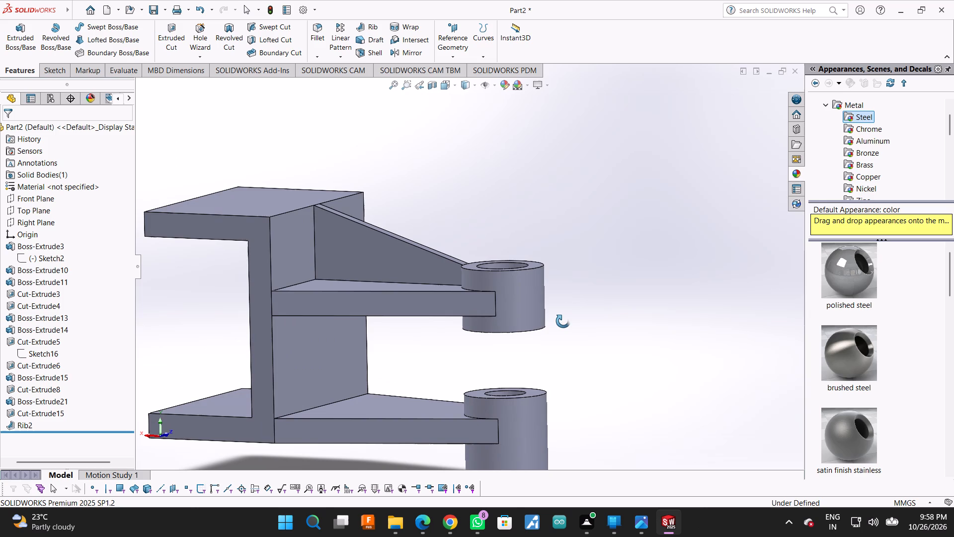
scroll(563, 321, up, 3)
click(545, 324)
drag(545, 324, 539, 328)
drag(534, 331, 522, 341)
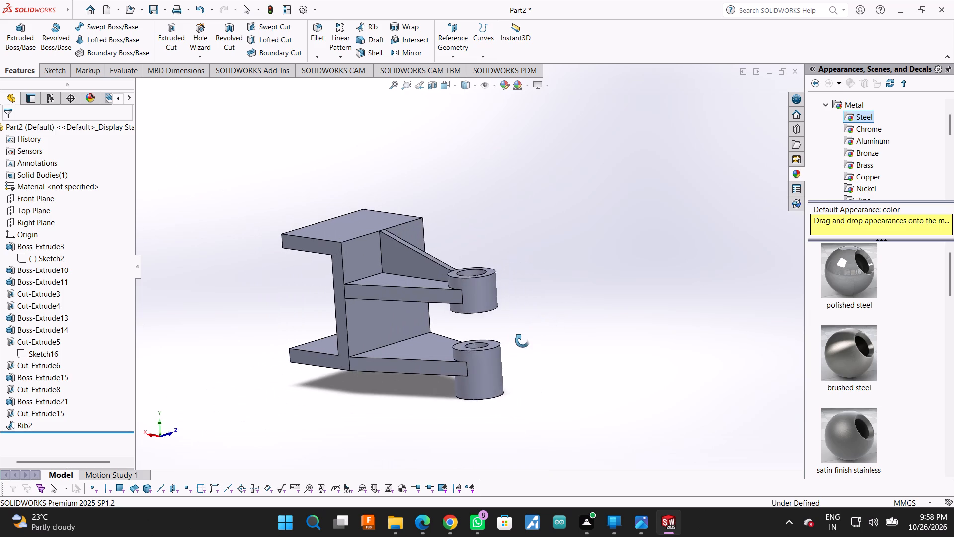
drag(522, 341, 406, 308)
drag(406, 308, 422, 377)
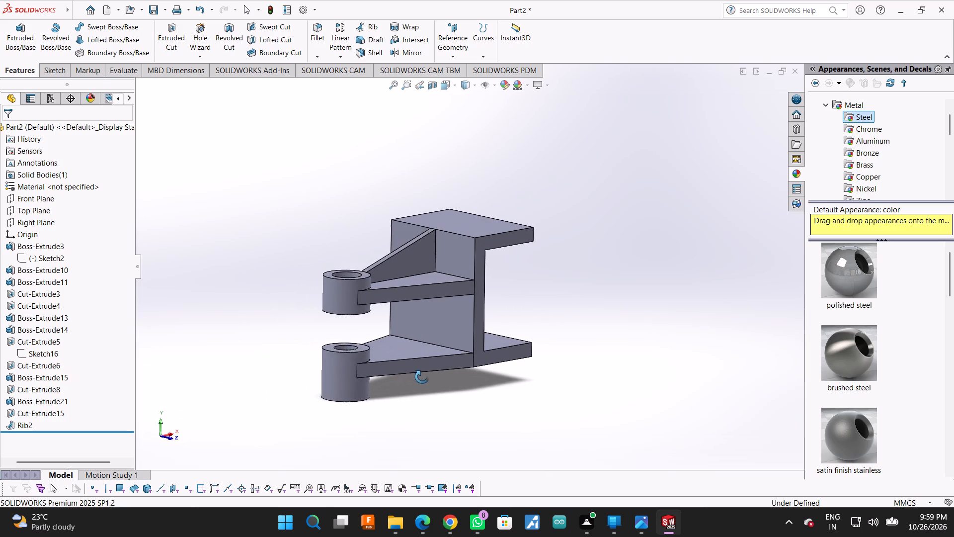
drag(422, 377, 383, 284)
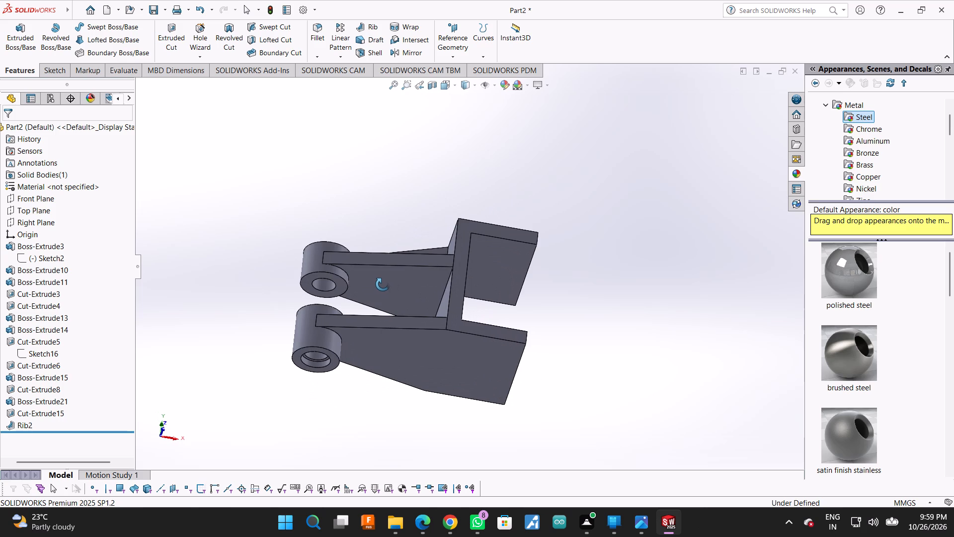
drag(383, 284, 400, 316)
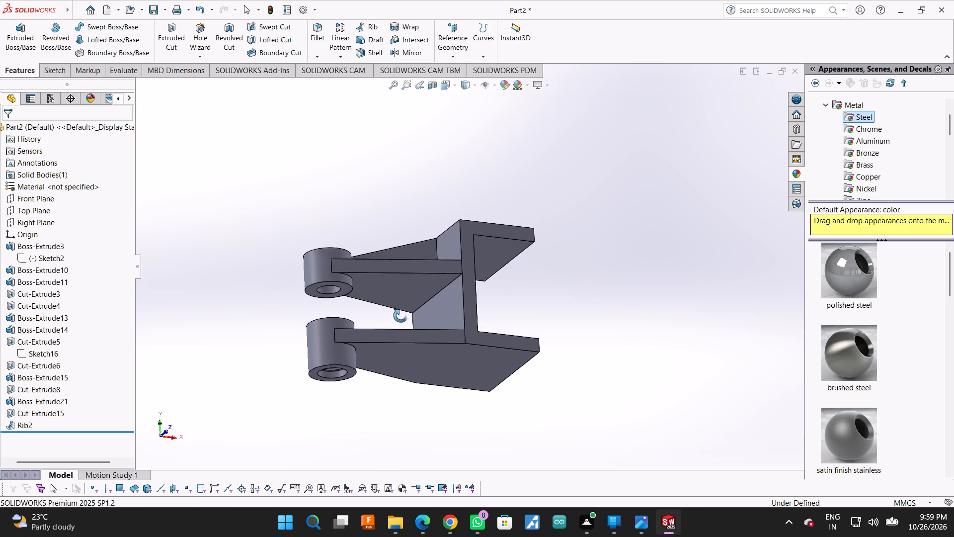
drag(400, 316, 404, 365)
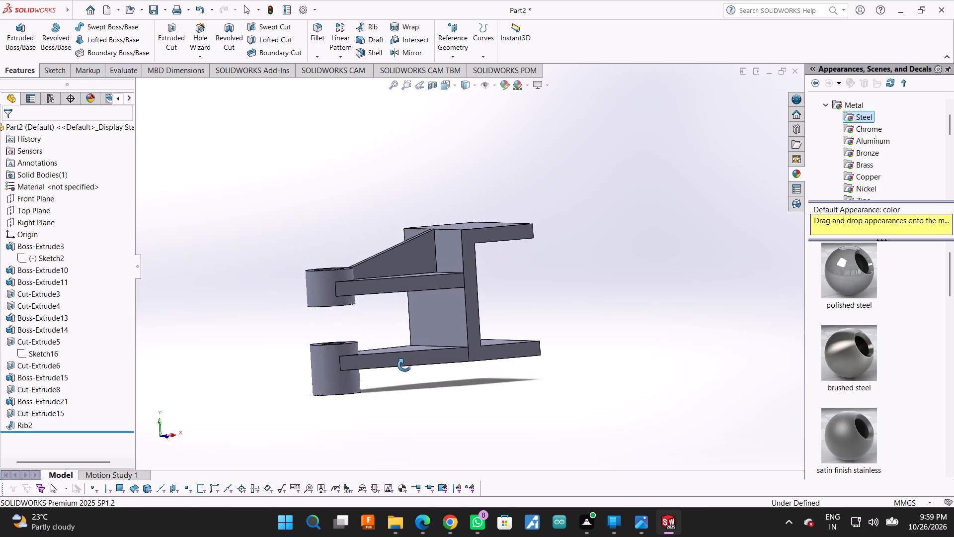
drag(404, 365, 386, 360)
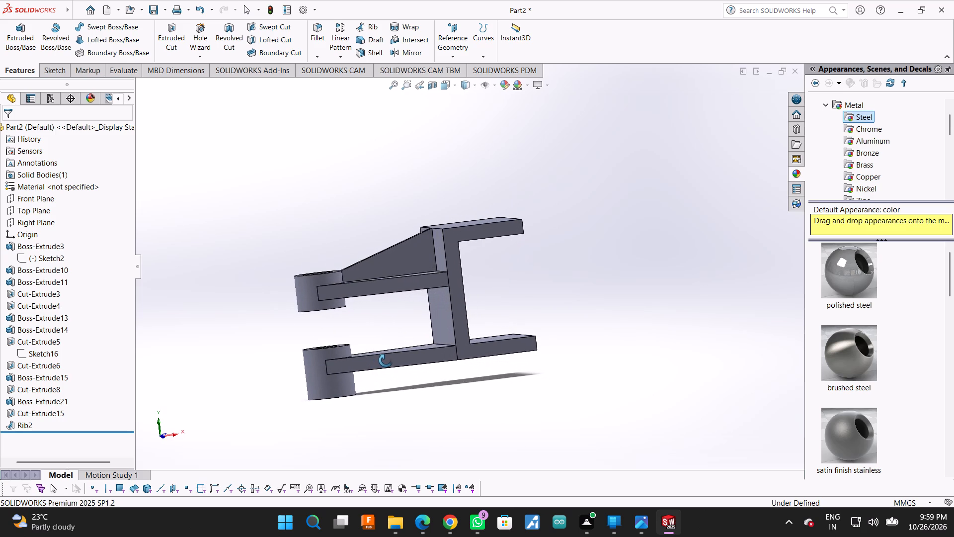
drag(386, 360, 400, 366)
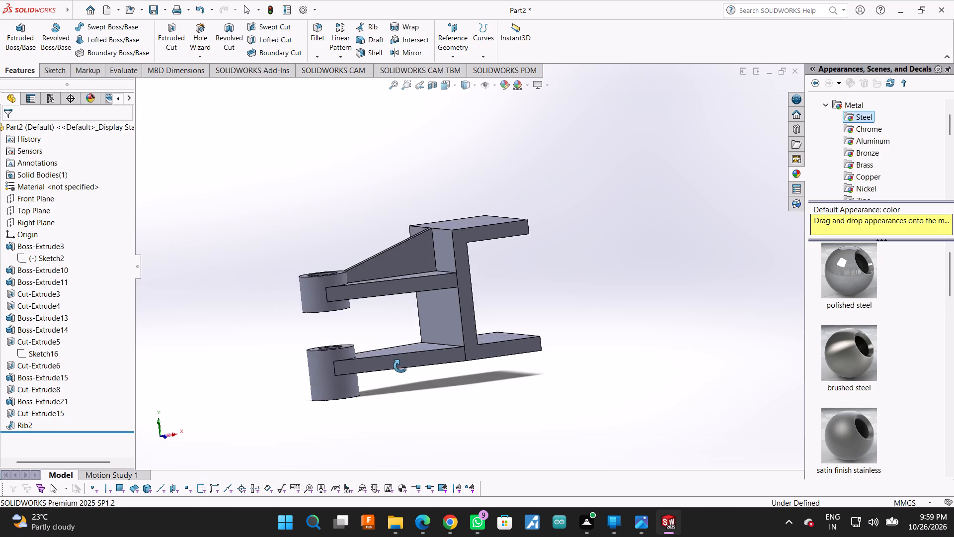
drag(400, 366, 416, 369)
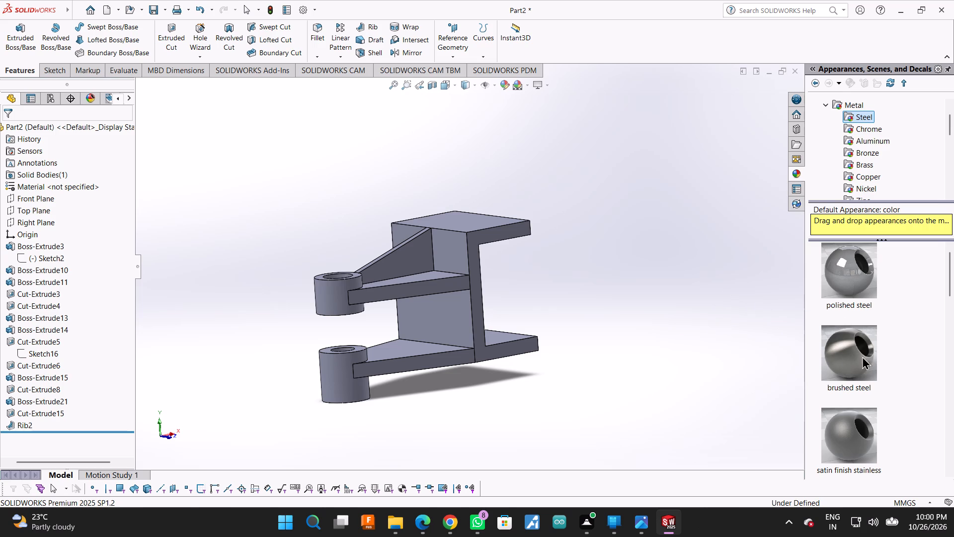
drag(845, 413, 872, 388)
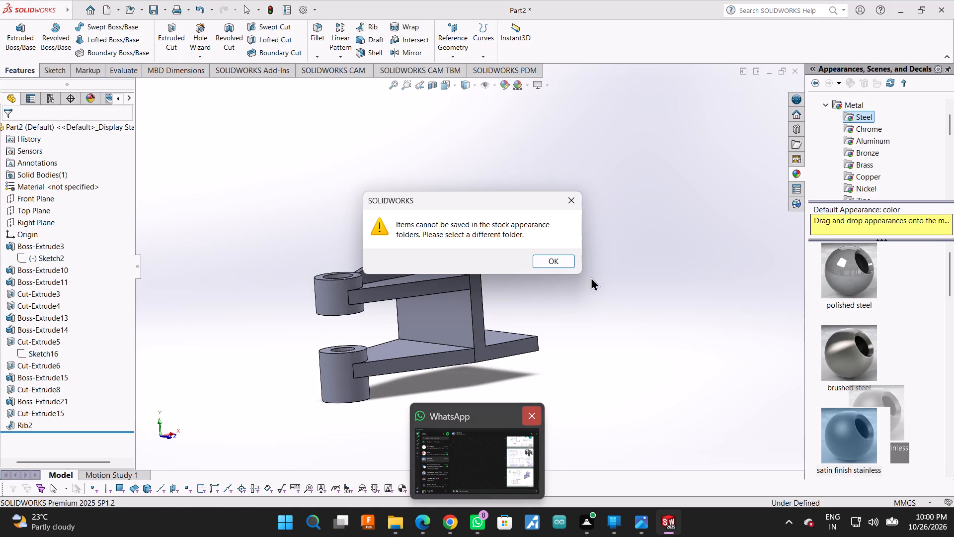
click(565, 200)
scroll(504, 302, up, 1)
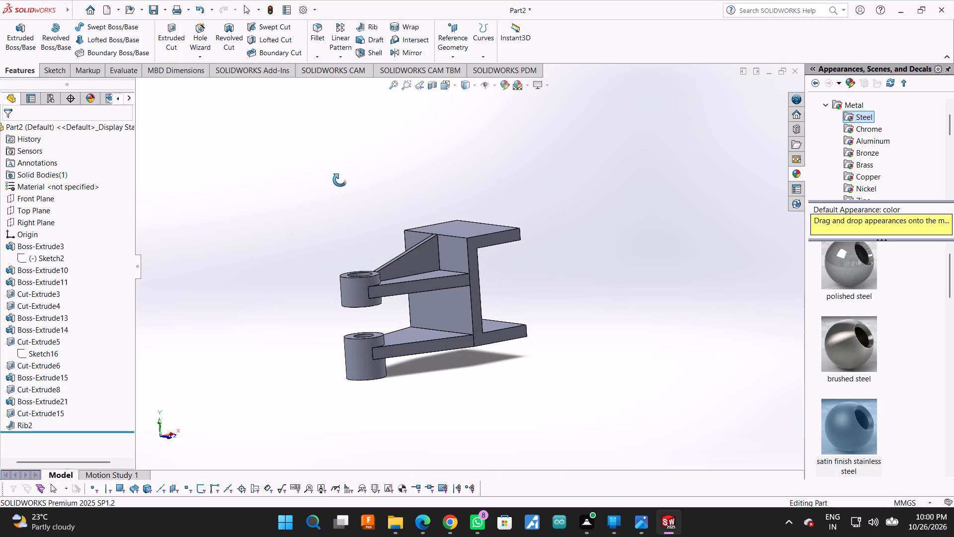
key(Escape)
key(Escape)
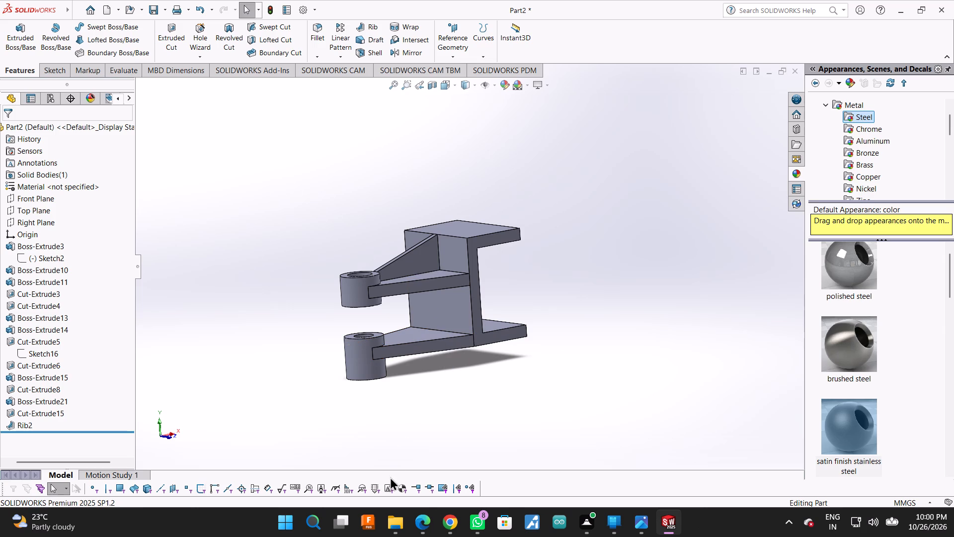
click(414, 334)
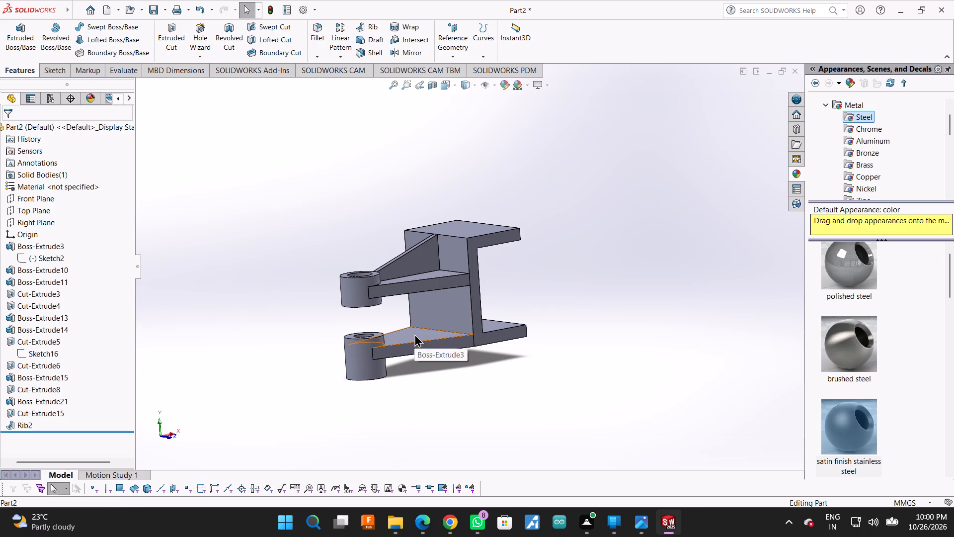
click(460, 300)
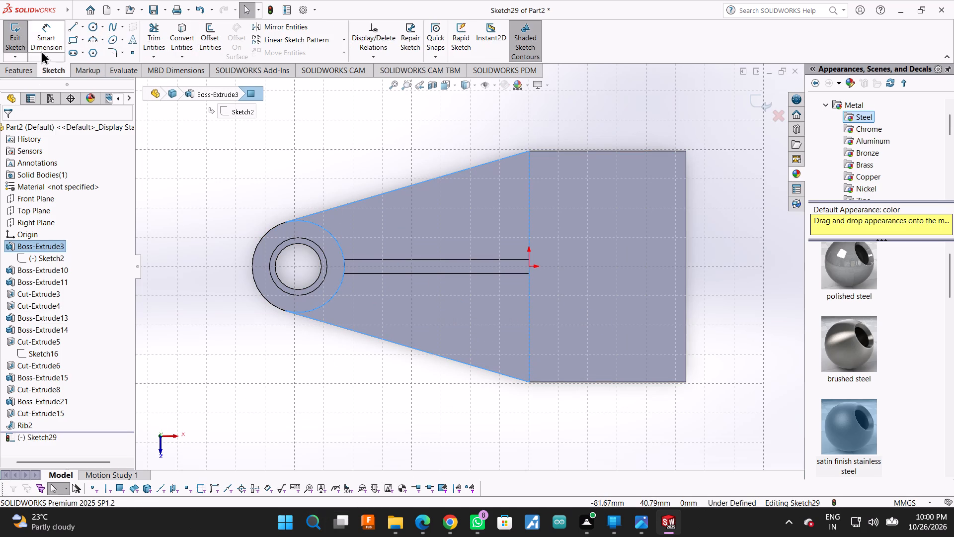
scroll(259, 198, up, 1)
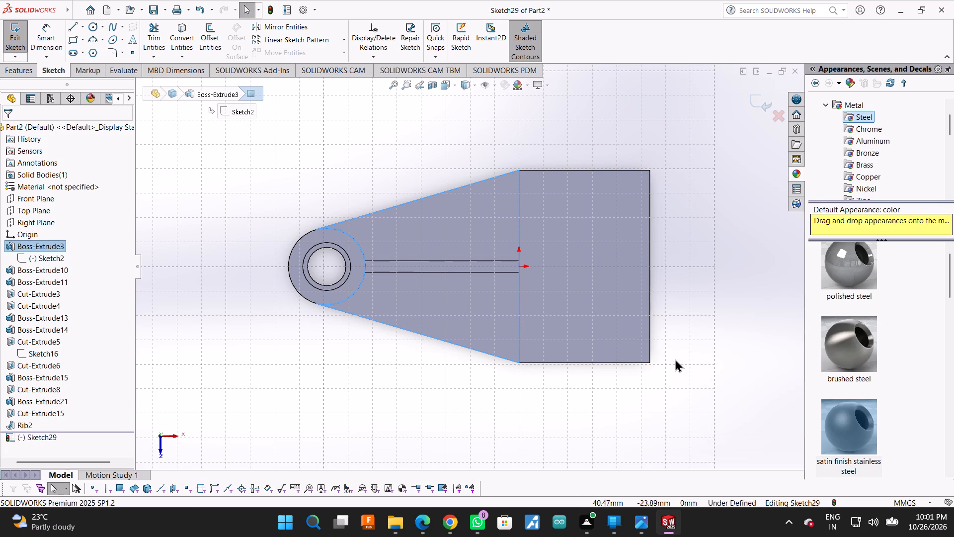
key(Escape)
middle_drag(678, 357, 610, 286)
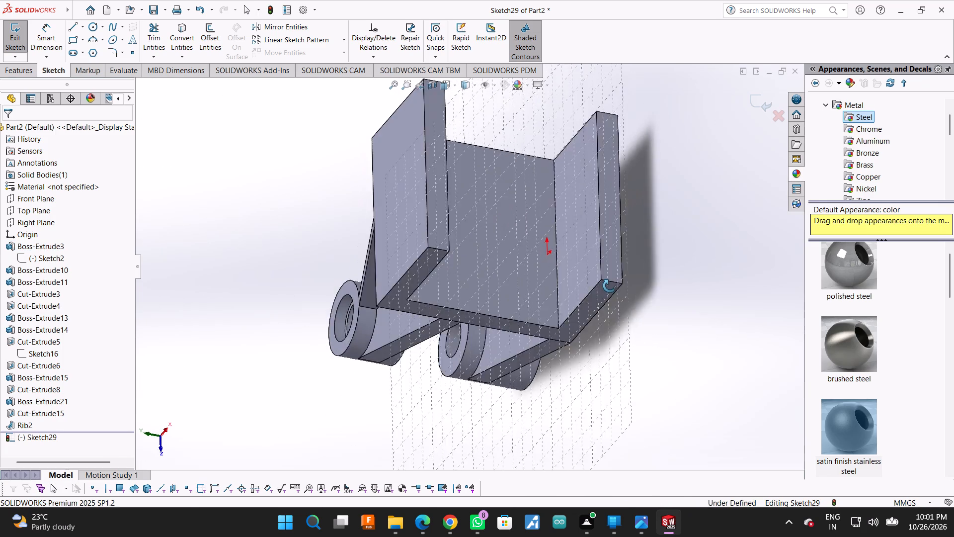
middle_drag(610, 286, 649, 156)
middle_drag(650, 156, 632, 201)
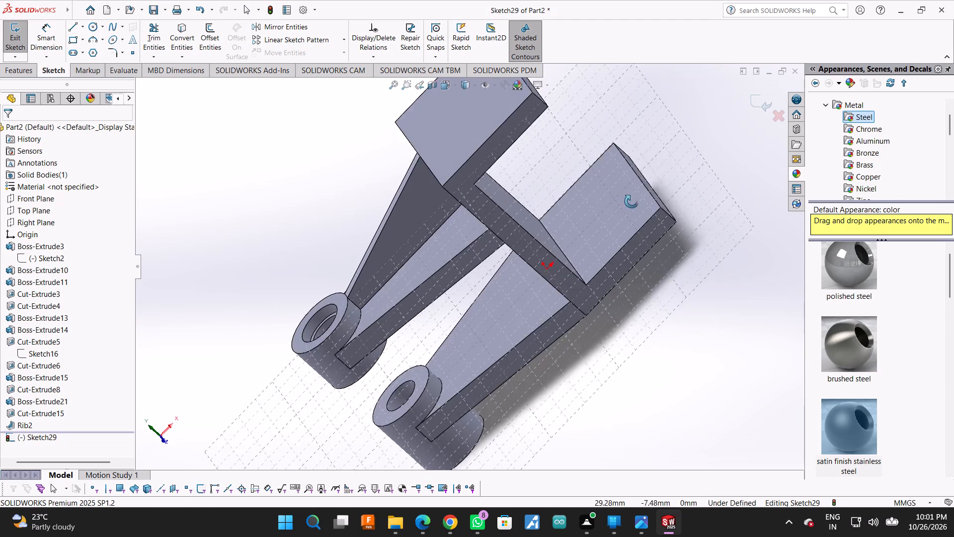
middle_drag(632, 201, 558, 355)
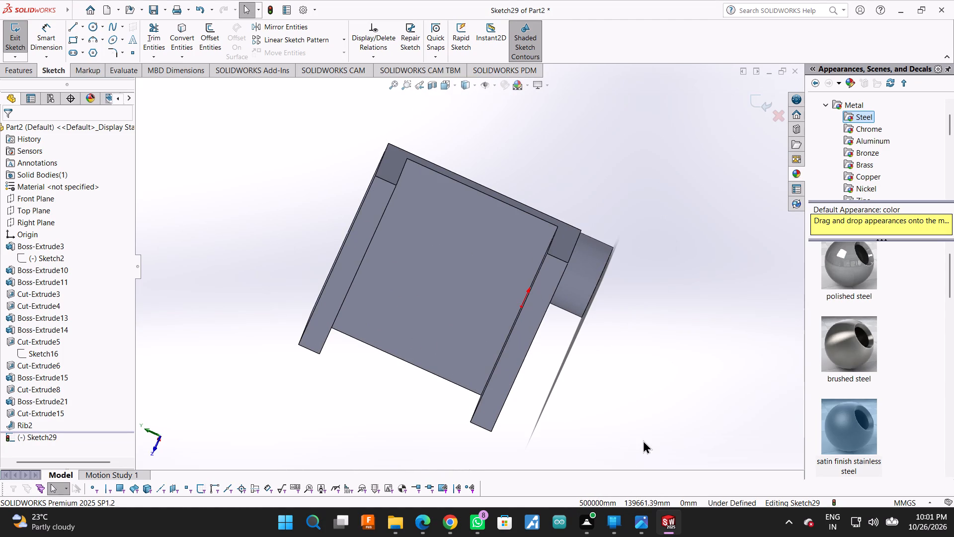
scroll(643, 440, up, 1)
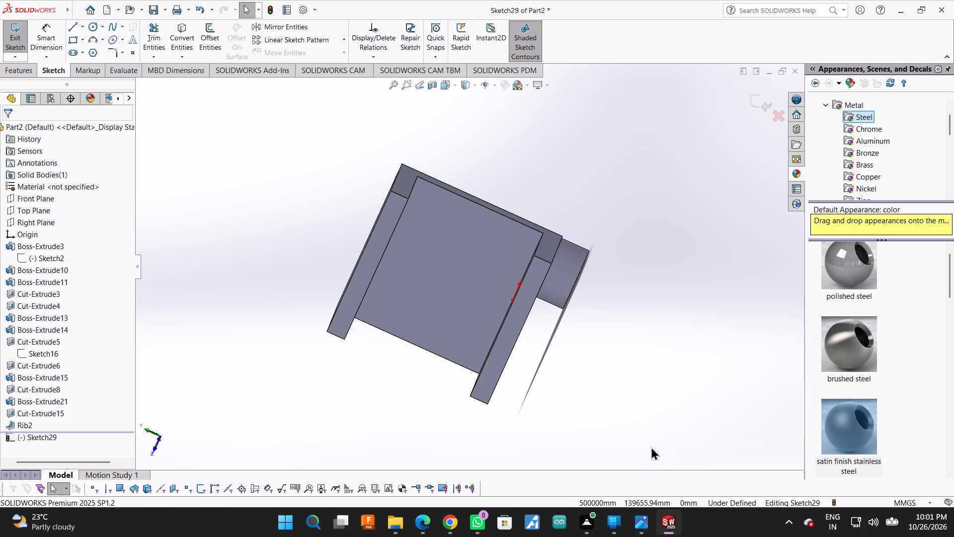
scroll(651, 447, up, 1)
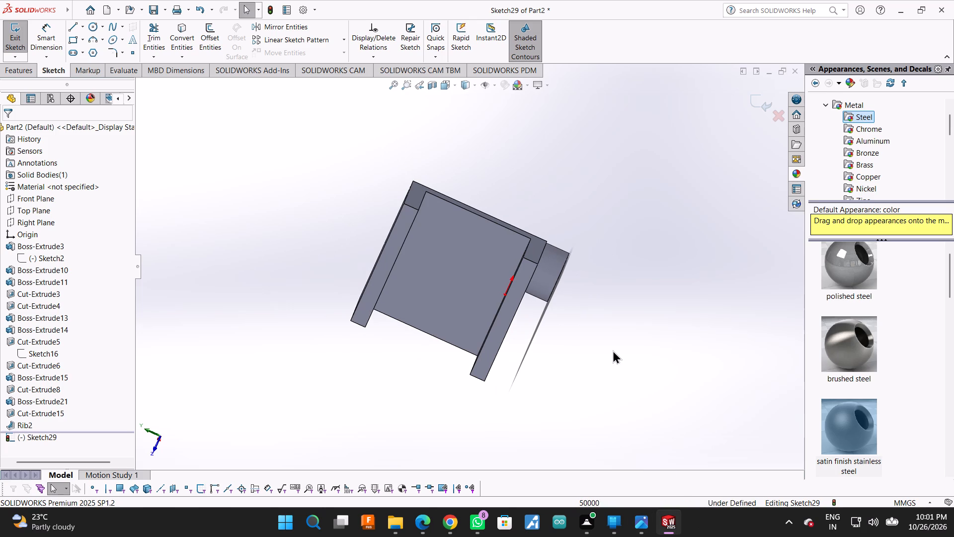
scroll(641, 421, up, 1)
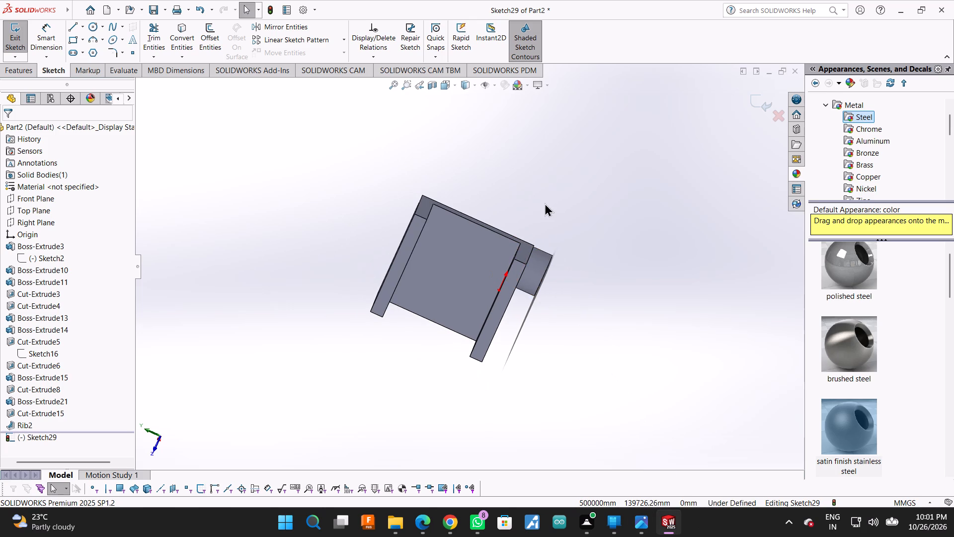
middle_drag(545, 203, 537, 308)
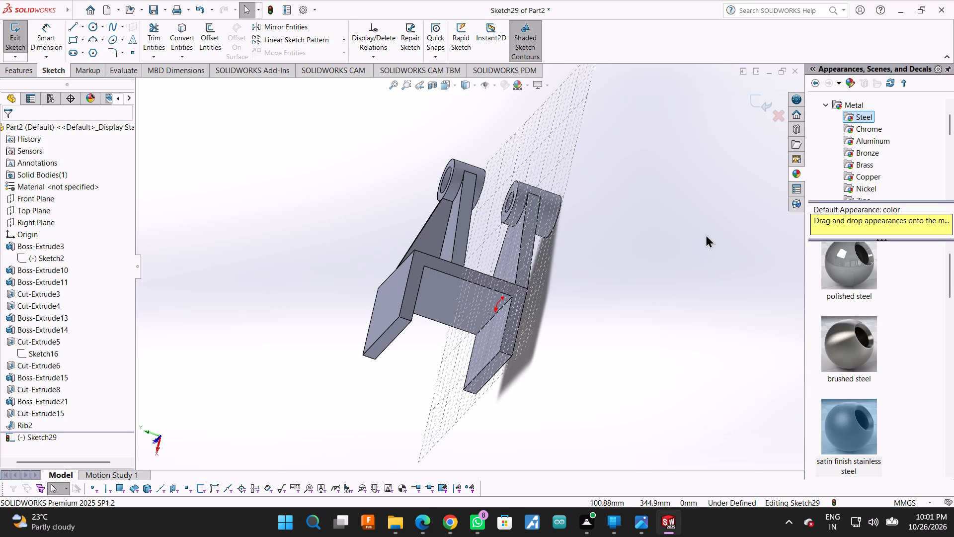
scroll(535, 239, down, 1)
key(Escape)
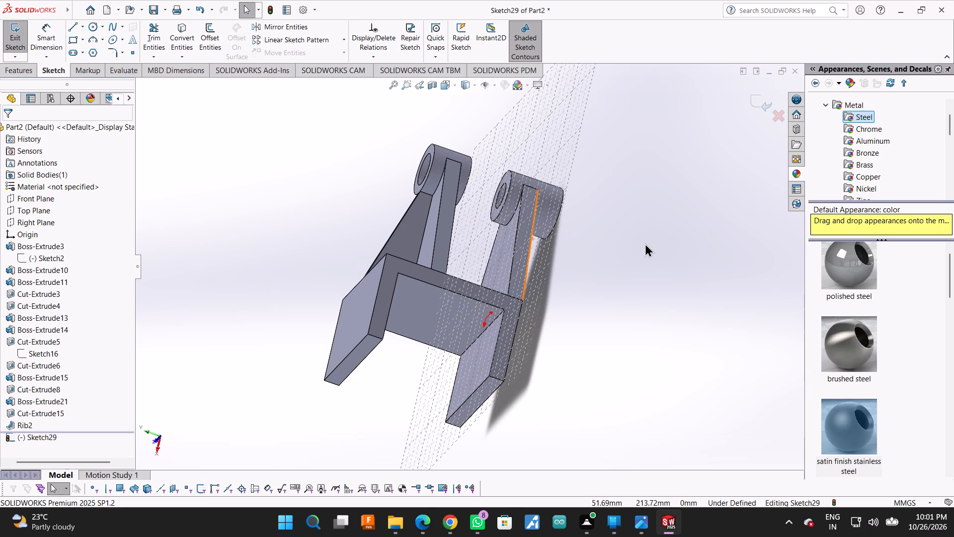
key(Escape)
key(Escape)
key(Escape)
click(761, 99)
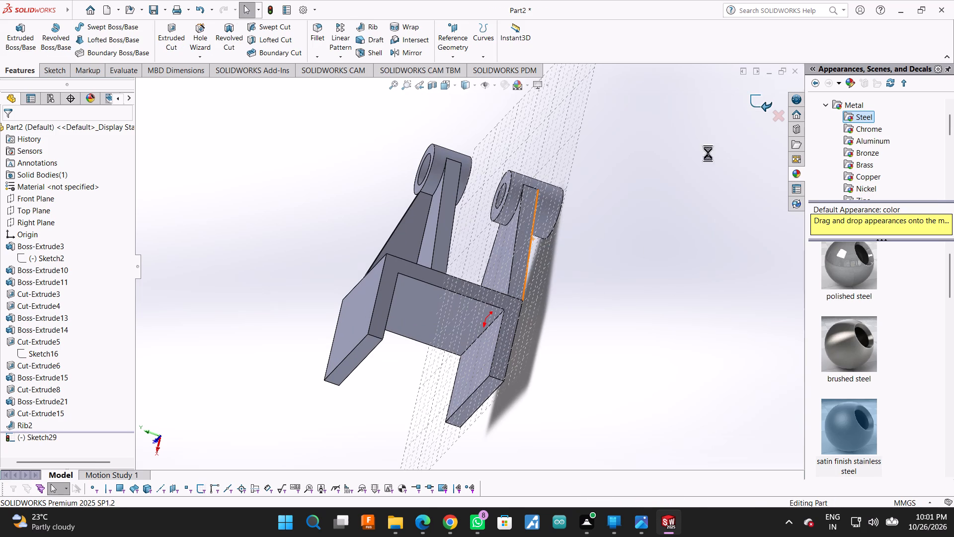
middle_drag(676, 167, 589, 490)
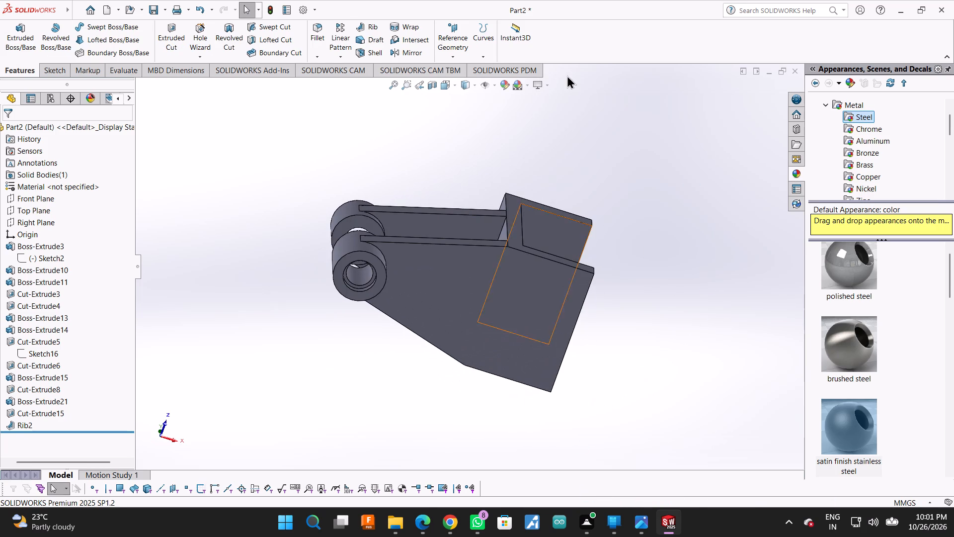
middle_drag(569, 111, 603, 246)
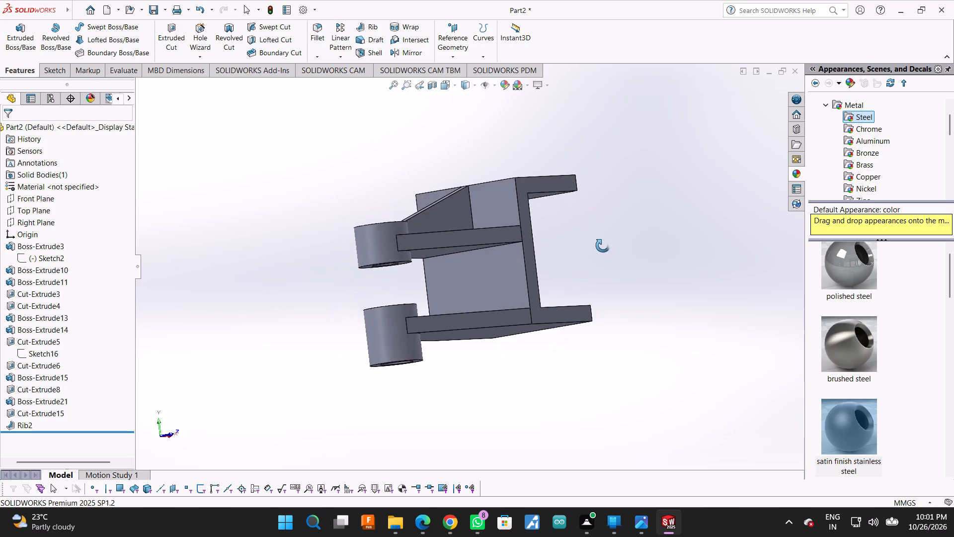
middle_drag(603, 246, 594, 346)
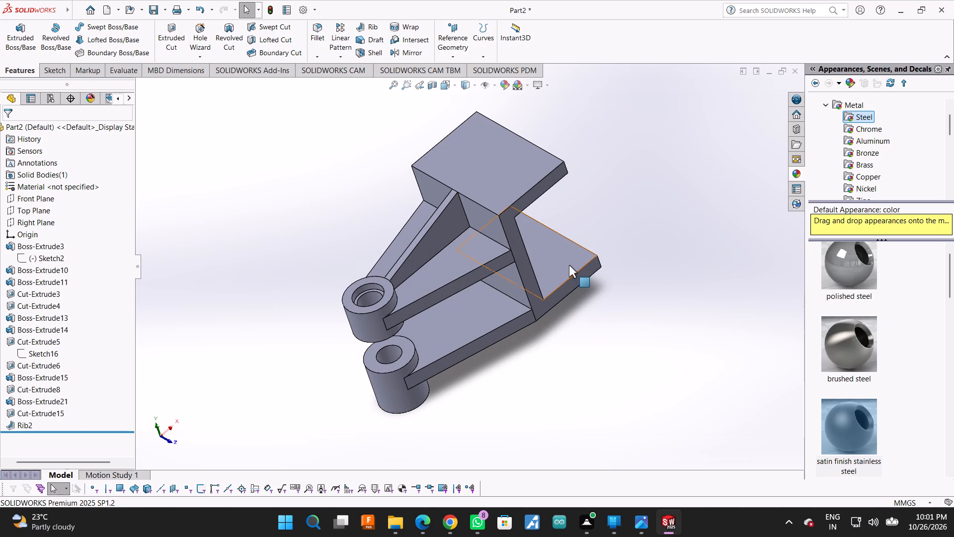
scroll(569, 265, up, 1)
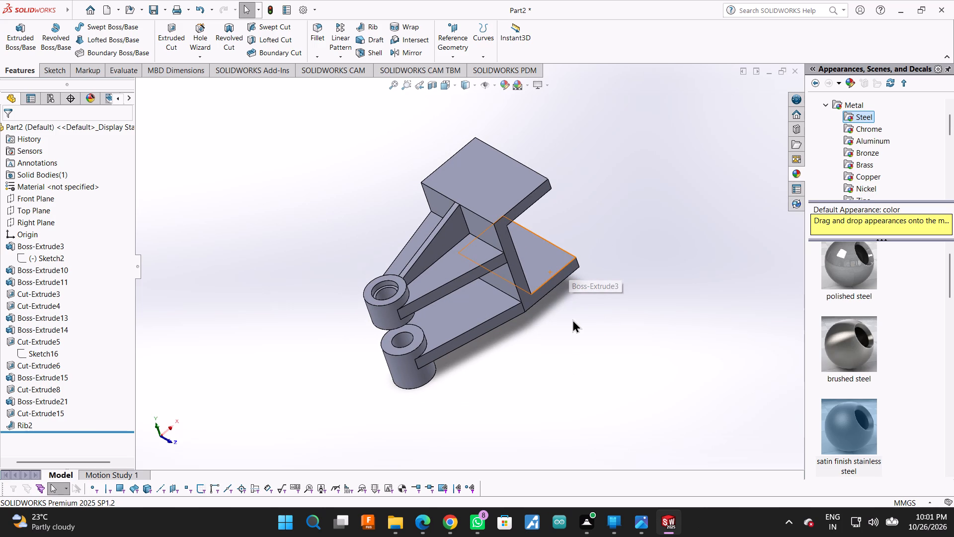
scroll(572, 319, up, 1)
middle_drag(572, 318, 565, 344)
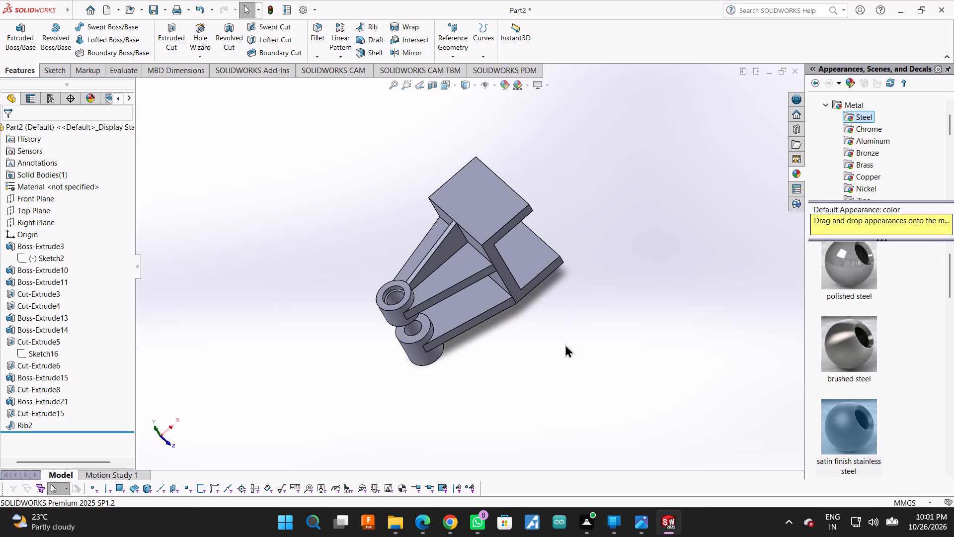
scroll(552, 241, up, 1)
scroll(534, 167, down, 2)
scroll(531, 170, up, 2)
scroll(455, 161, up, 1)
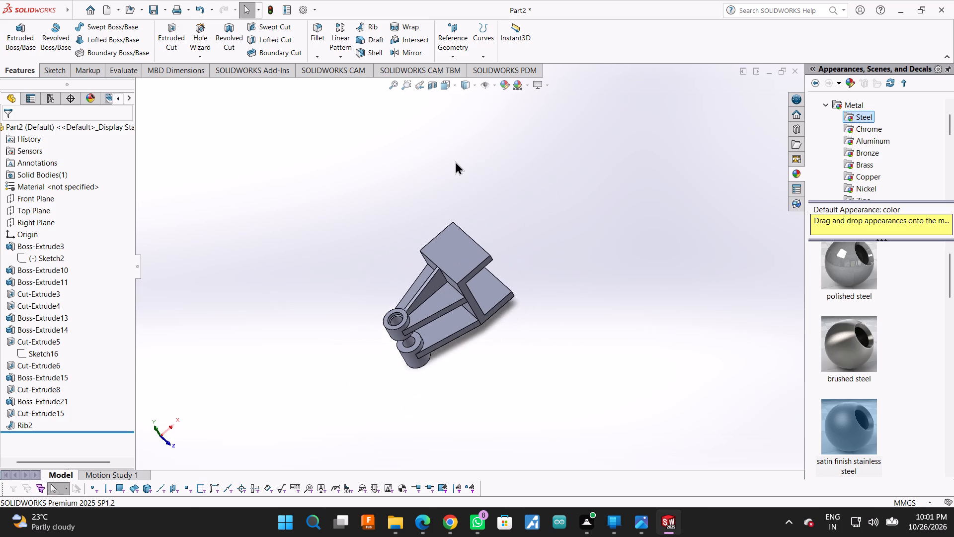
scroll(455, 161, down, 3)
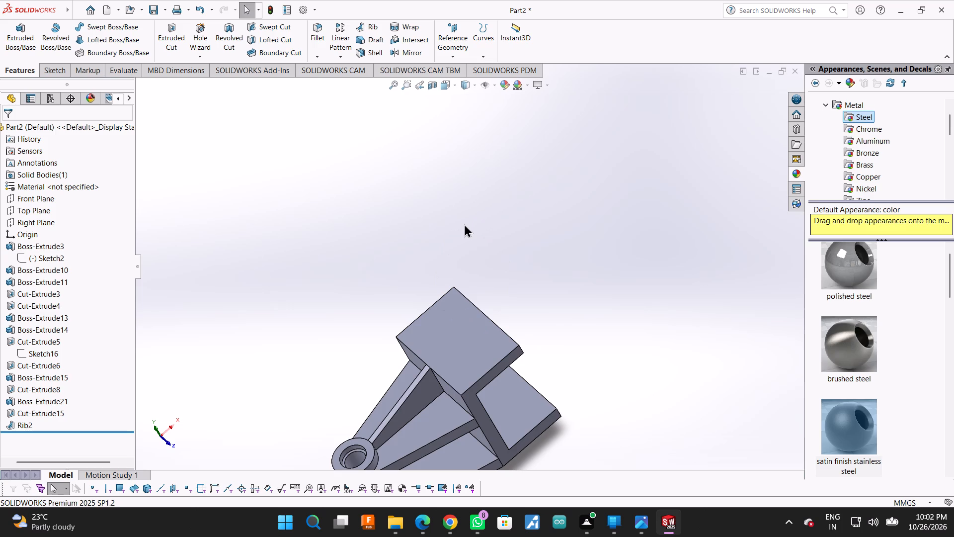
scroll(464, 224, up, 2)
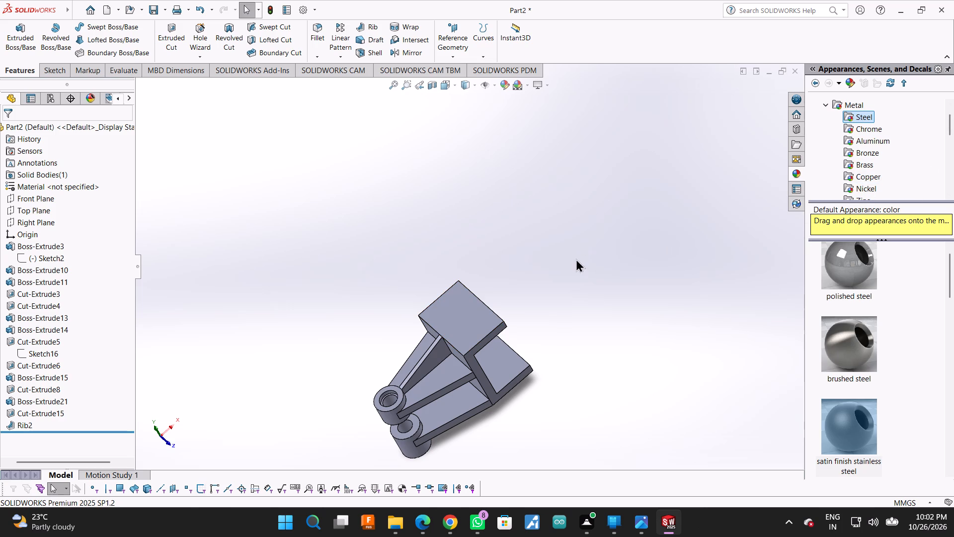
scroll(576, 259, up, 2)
Narrow the appearances pane to give the model's graphics area more width.
drag(804, 338, 892, 343)
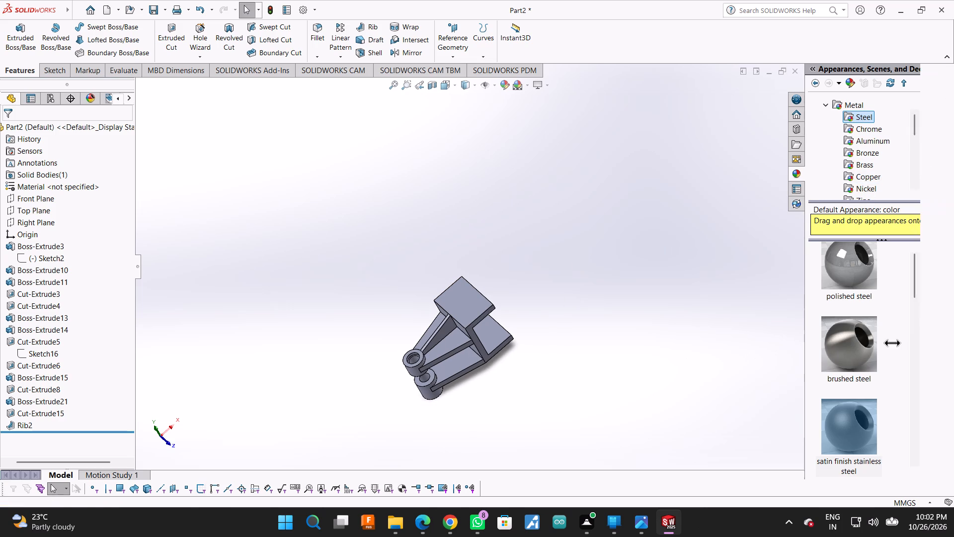
drag(892, 343, 903, 349)
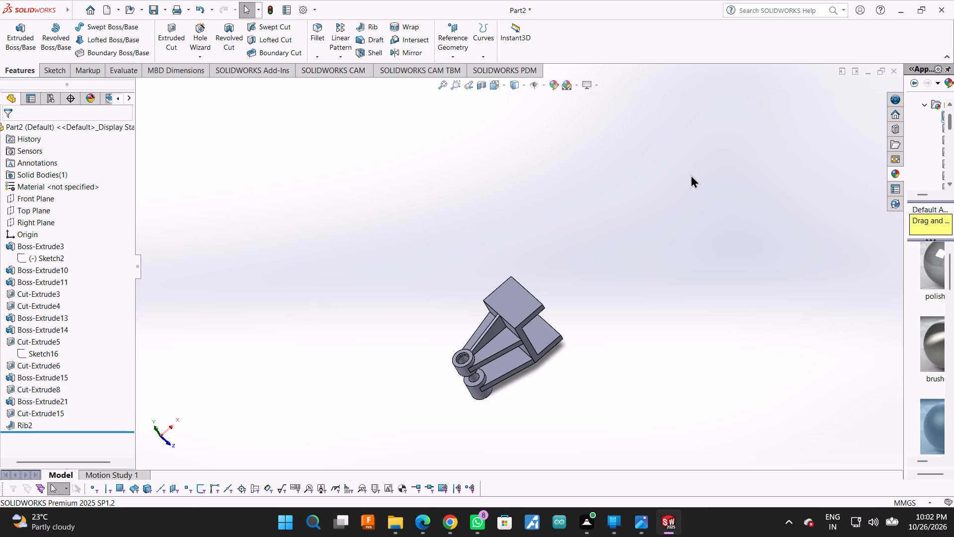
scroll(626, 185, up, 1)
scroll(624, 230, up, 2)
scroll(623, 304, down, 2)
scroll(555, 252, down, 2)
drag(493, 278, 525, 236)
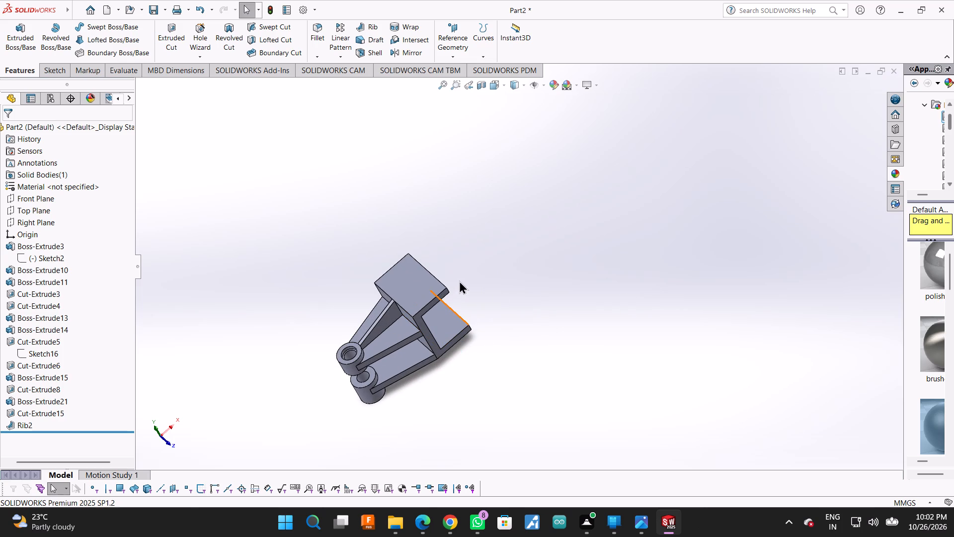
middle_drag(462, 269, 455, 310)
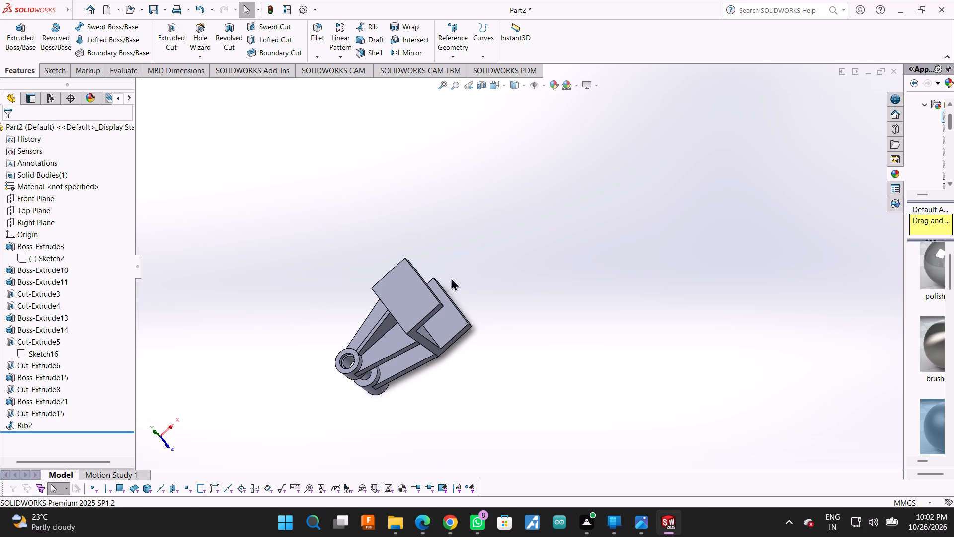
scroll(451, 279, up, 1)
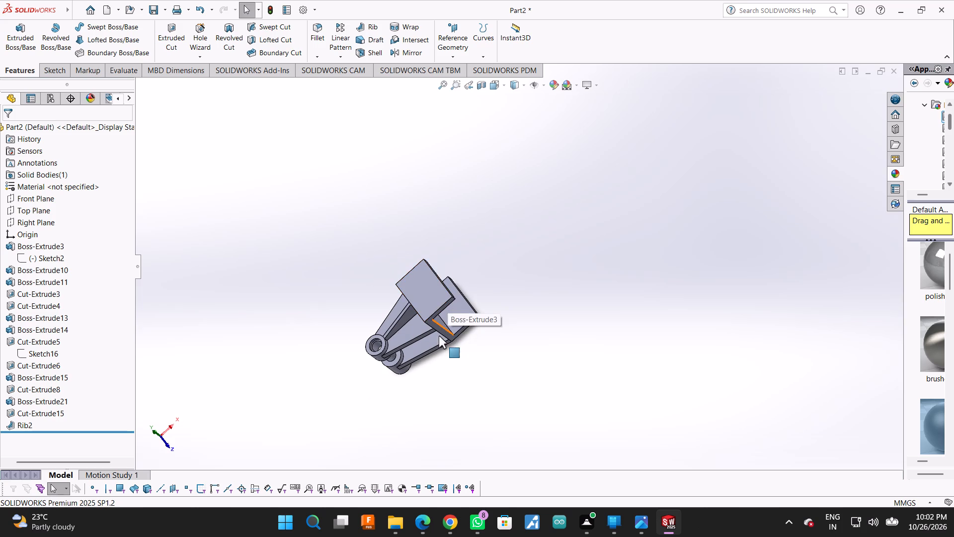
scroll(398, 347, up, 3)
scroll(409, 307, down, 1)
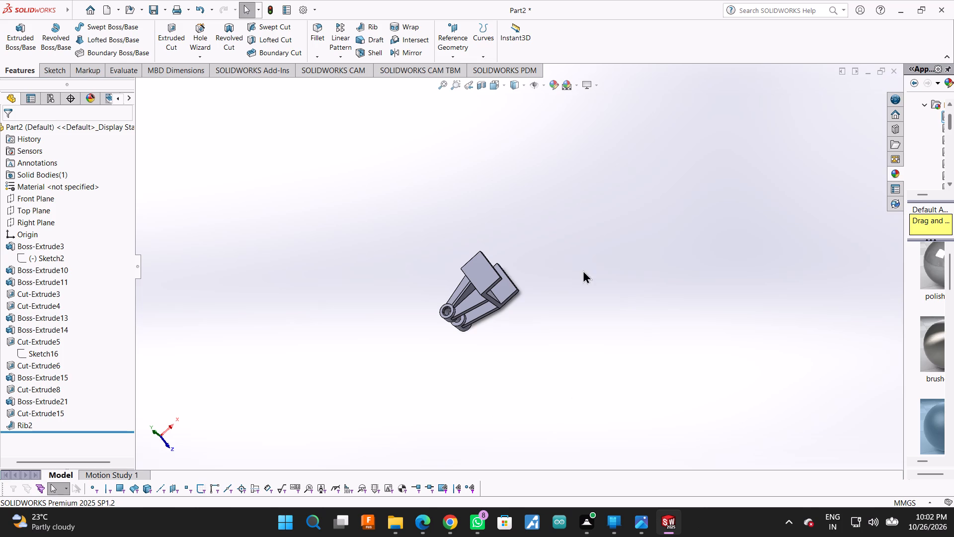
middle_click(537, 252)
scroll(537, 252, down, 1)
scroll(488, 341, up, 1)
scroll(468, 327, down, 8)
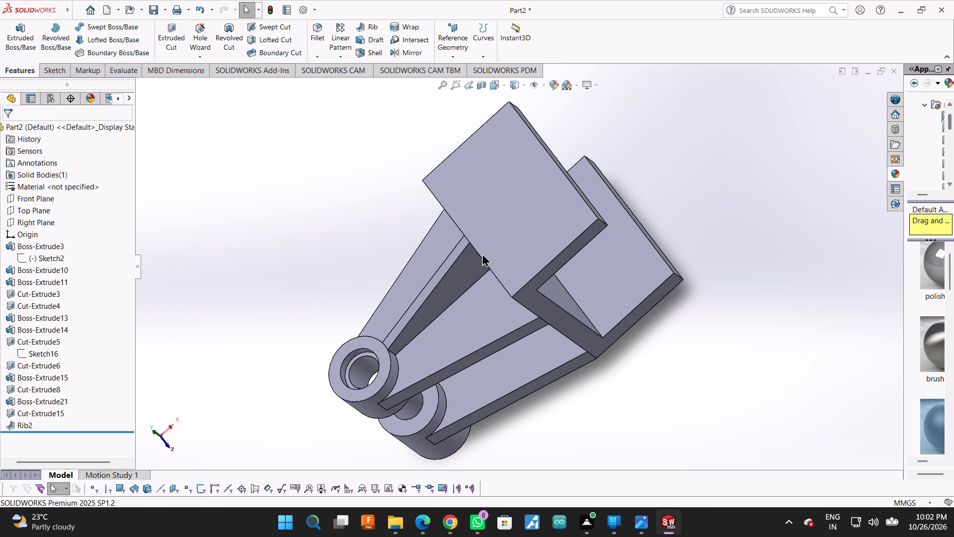
Examine the bracket from the side, below and behind, checking both arms, the bosses, upright plate and upper rib.
middle_drag(643, 385, 733, 145)
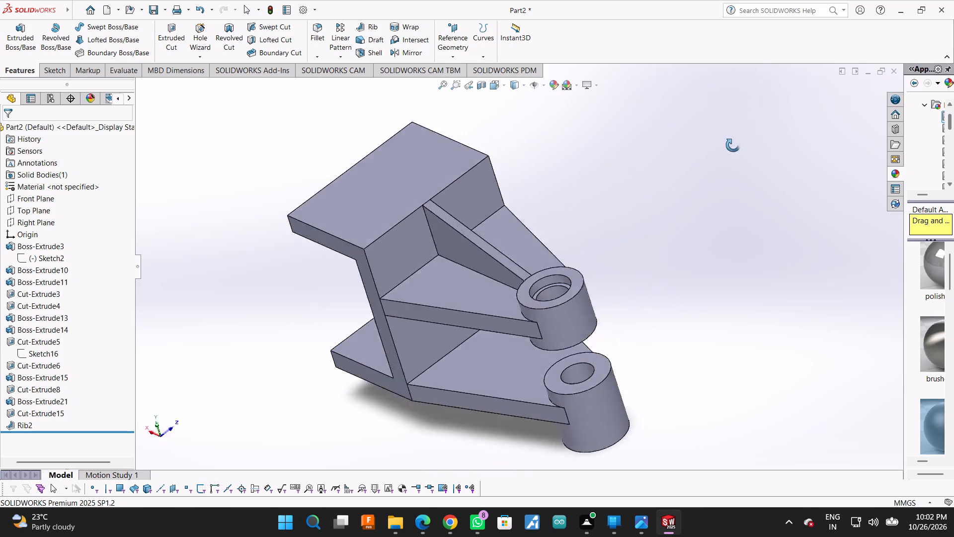
middle_drag(733, 145, 799, 96)
middle_drag(821, 79, 751, 87)
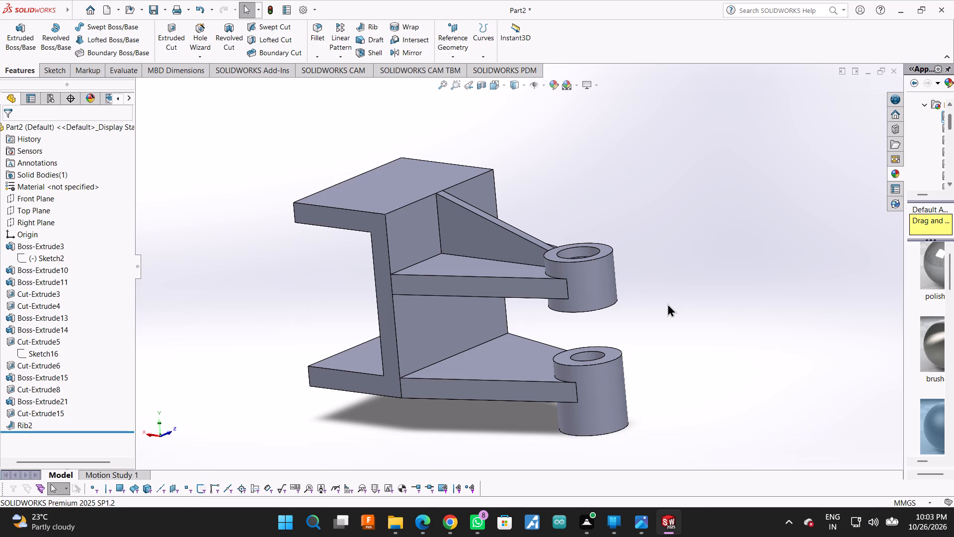
middle_drag(684, 202, 700, 128)
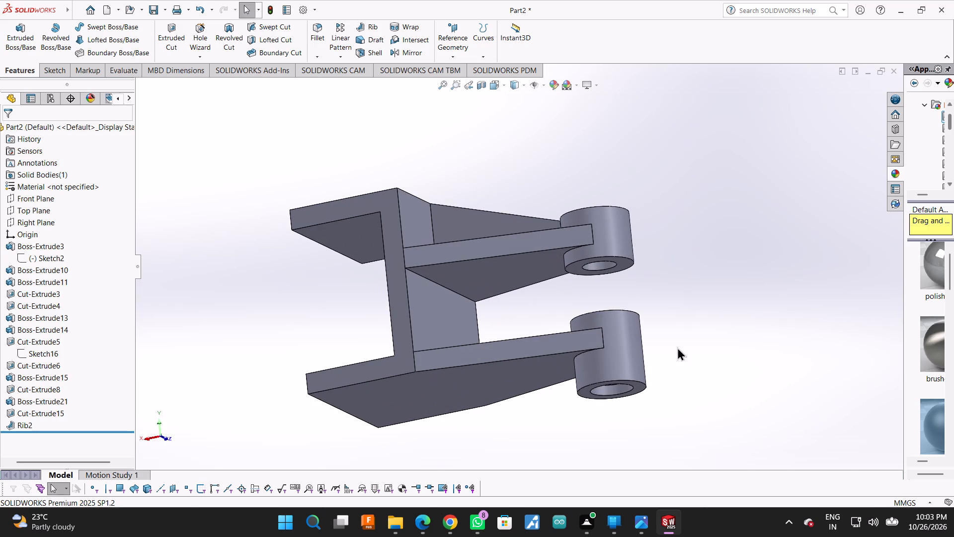
middle_drag(677, 347, 678, 215)
middle_drag(690, 339, 694, 287)
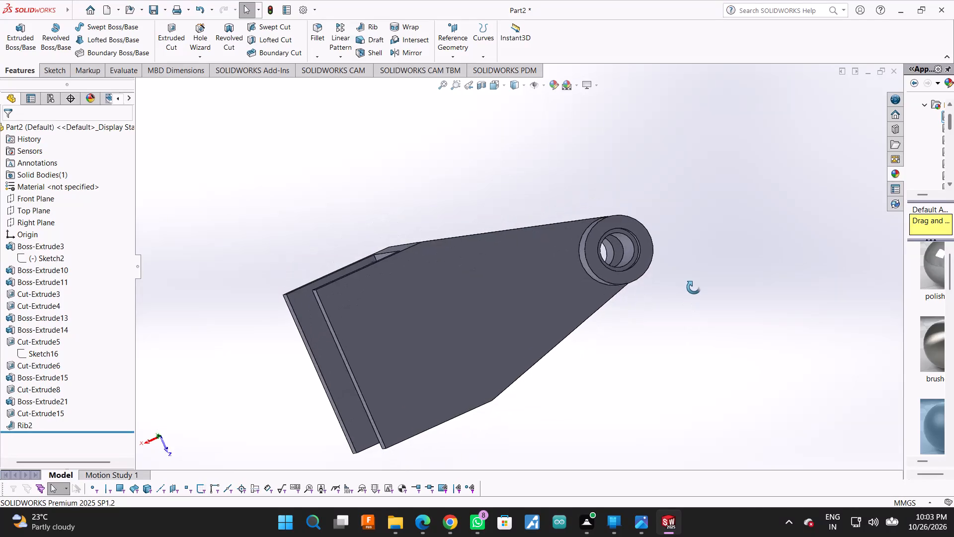
middle_drag(694, 287, 688, 395)
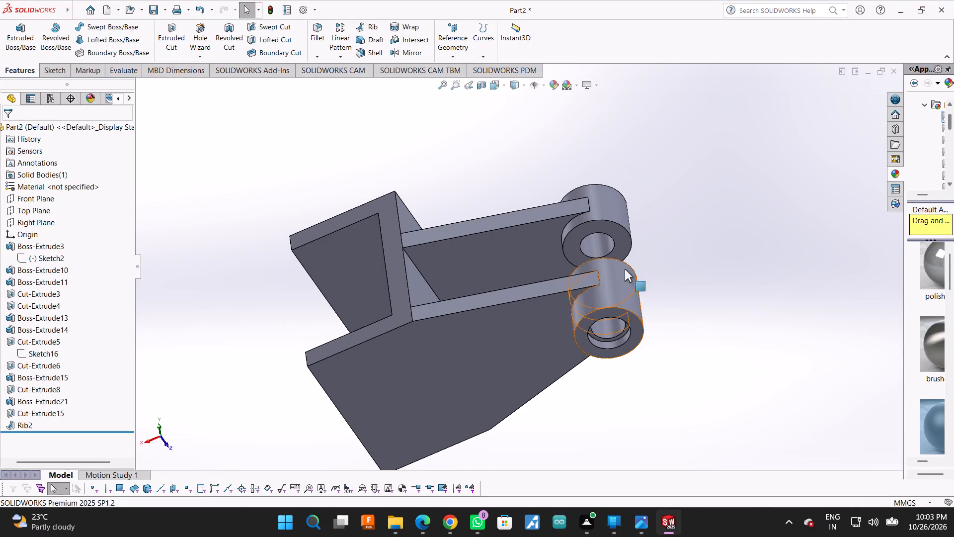
middle_drag(586, 166, 620, 295)
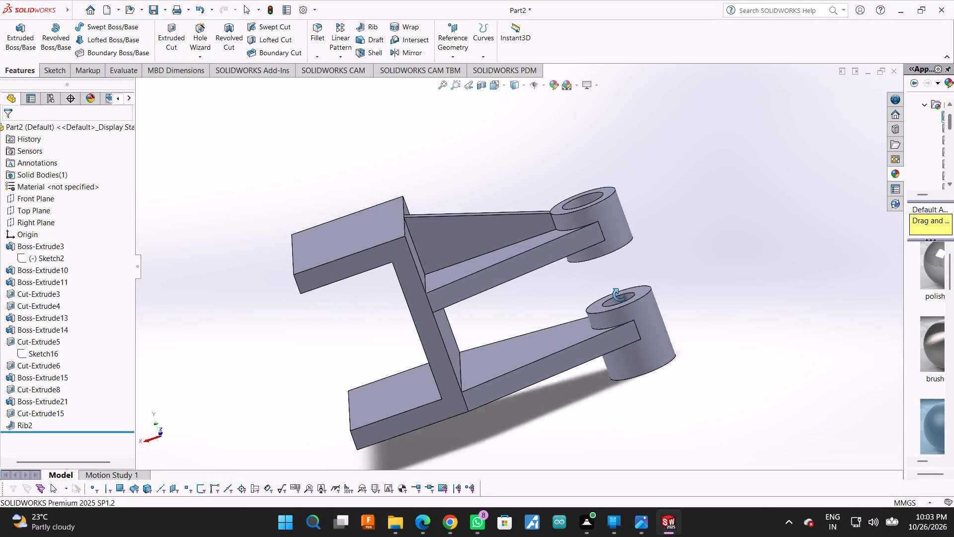
middle_drag(620, 295, 651, 389)
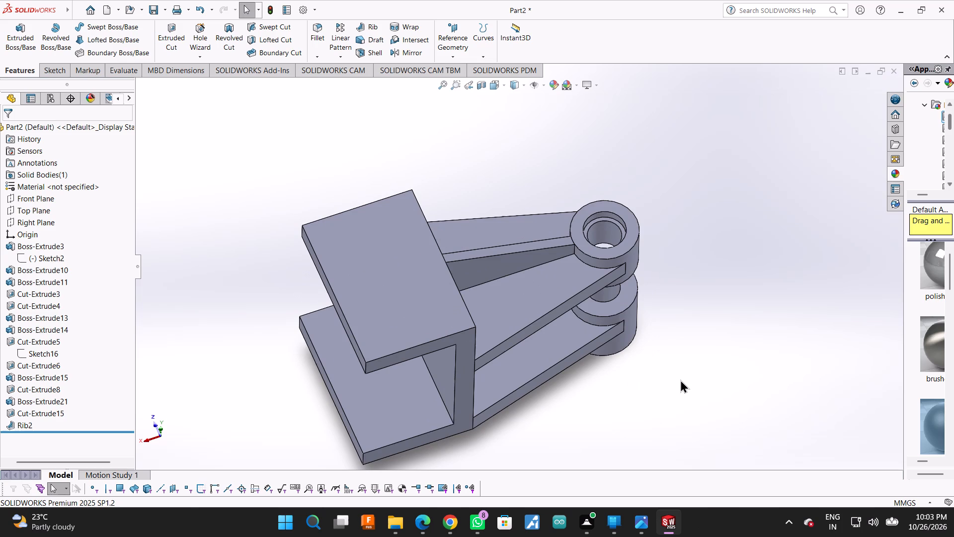
middle_drag(679, 234, 706, 453)
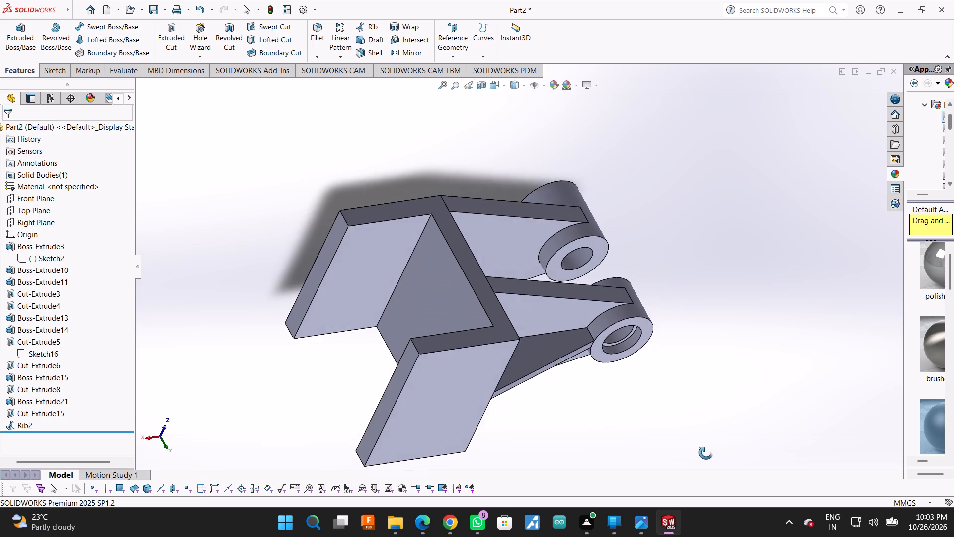
middle_drag(706, 453, 706, 455)
middle_drag(632, 237, 656, 314)
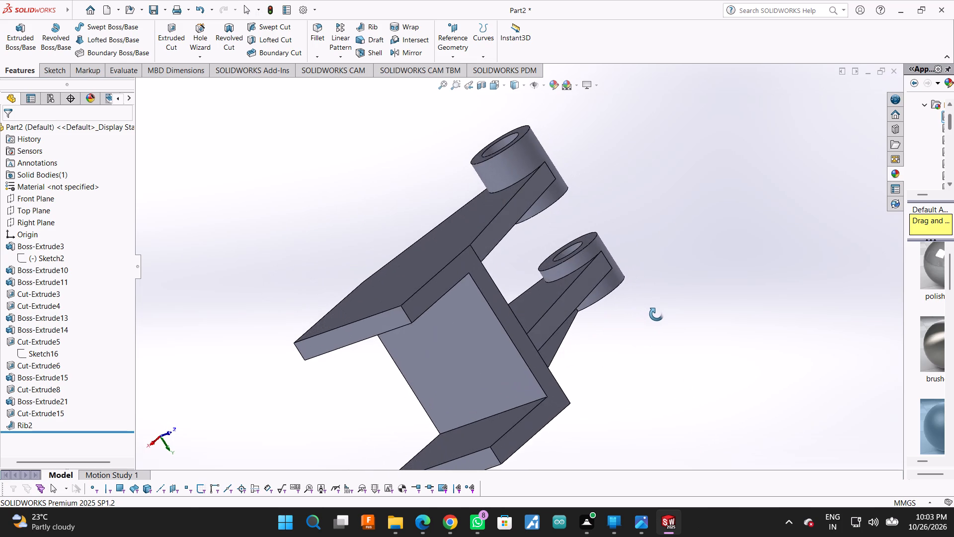
middle_drag(656, 314, 681, 325)
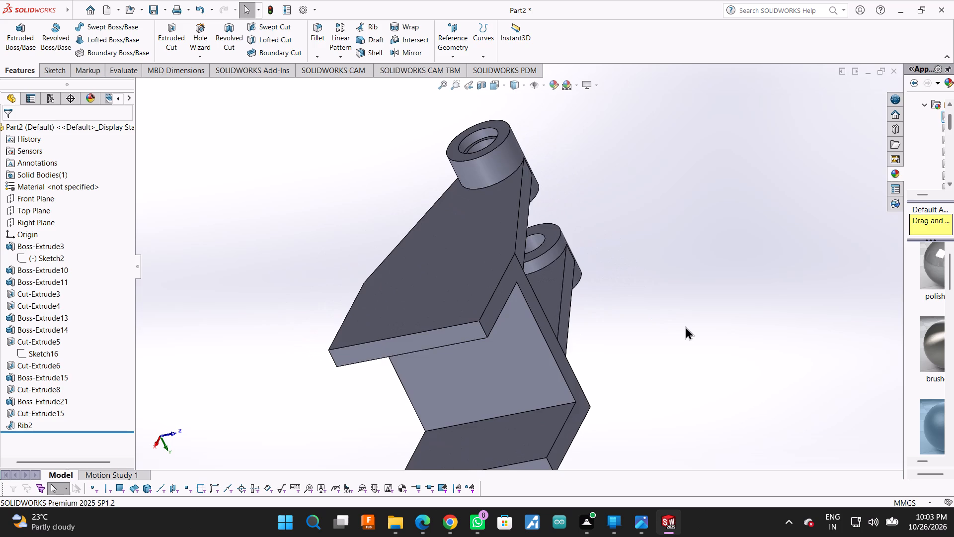
scroll(697, 329, up, 1)
scroll(619, 228, down, 1)
scroll(546, 196, down, 1)
middle_drag(546, 196, 642, 189)
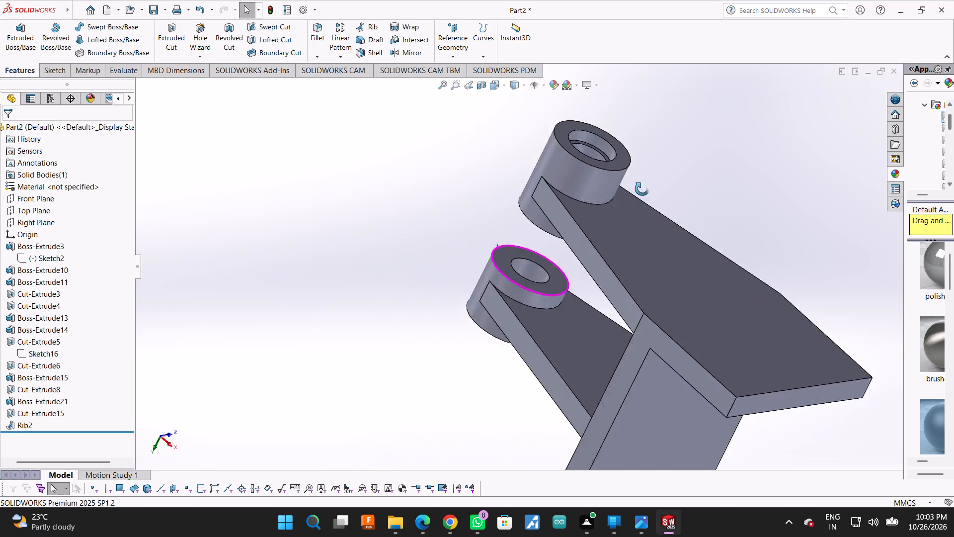
middle_drag(642, 189, 670, 219)
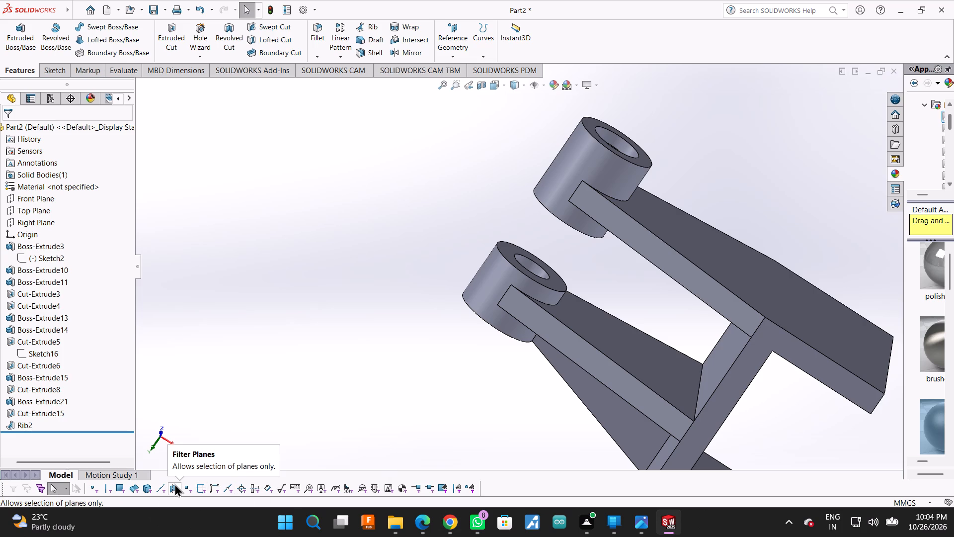
scroll(350, 453, up, 2)
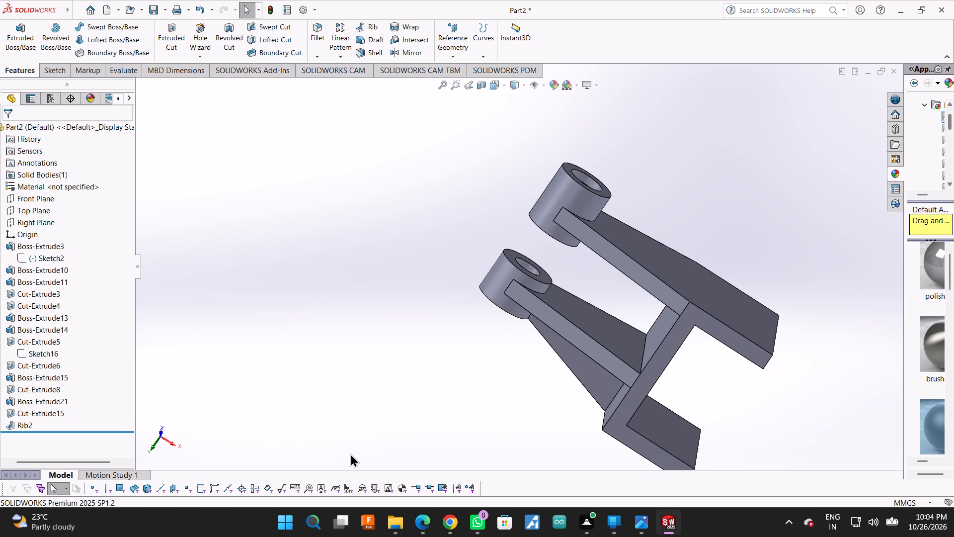
scroll(350, 453, up, 1)
middle_drag(405, 212, 443, 385)
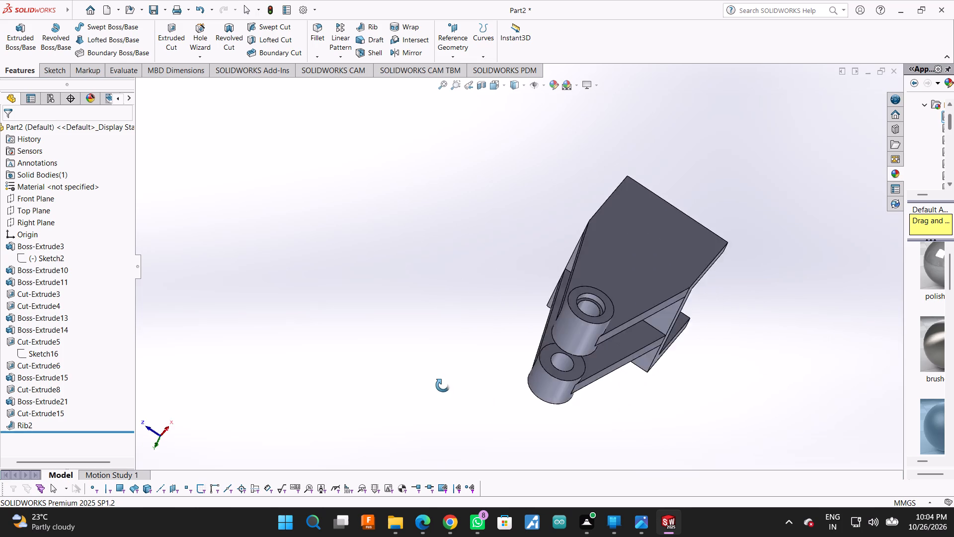
middle_drag(443, 385, 385, 300)
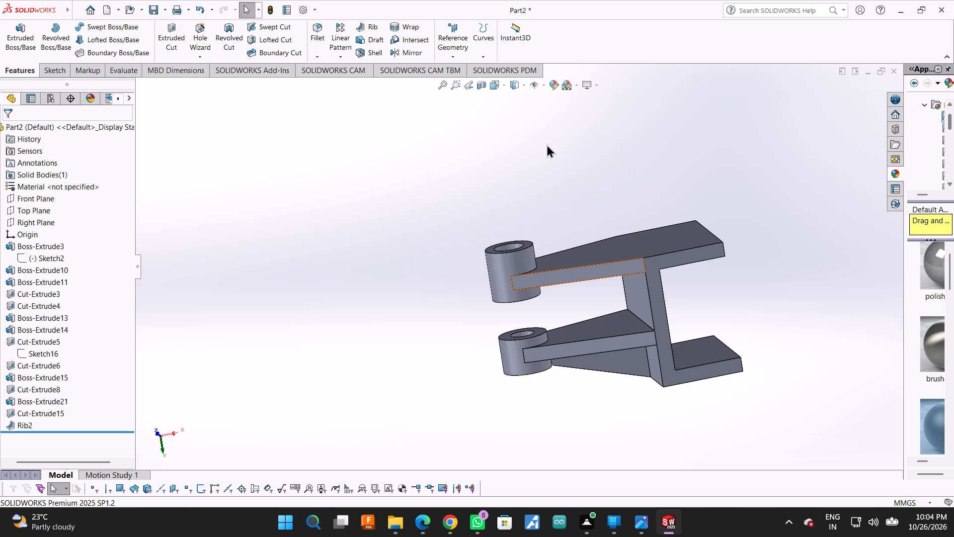
scroll(628, 313, up, 1)
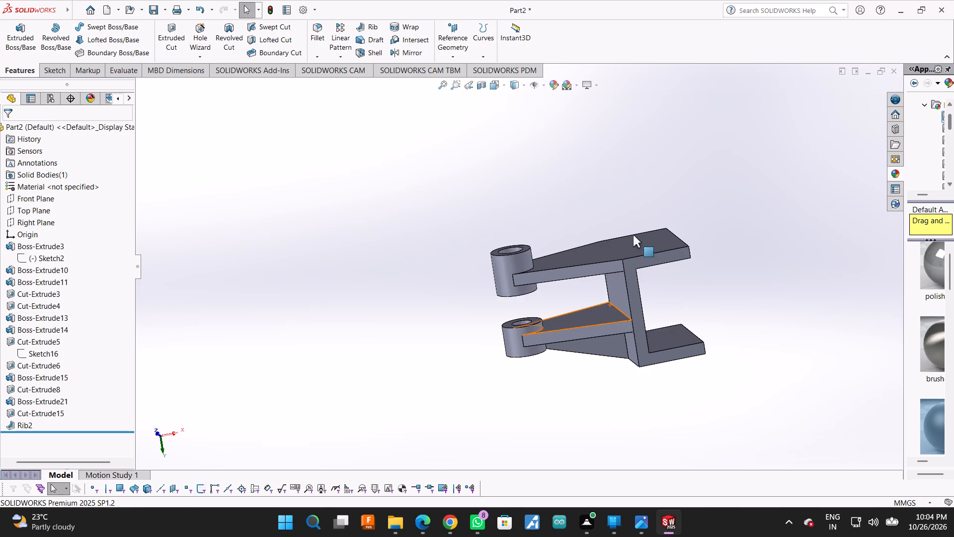
Open a new sketch on the flat underside face of the bracket's lower arm.
scroll(633, 235, down, 2)
click(633, 248)
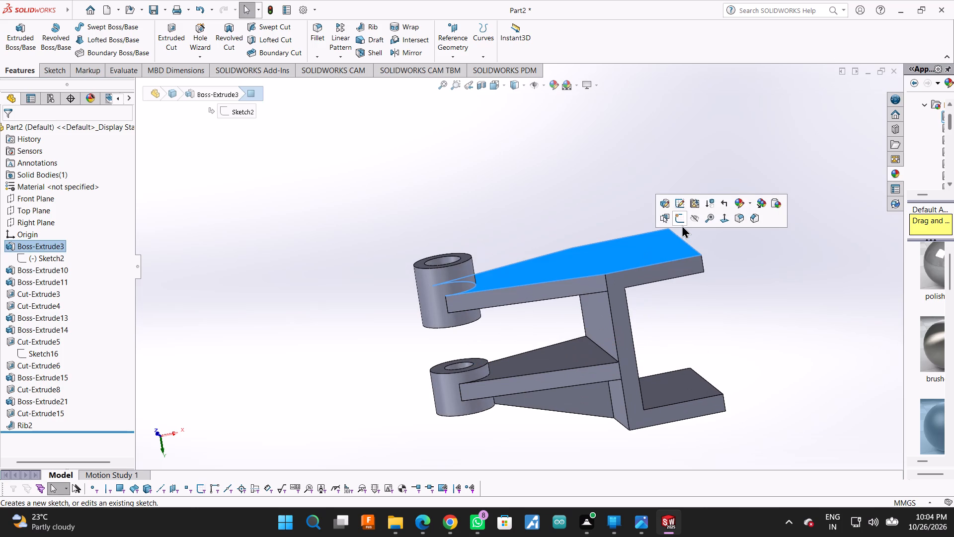
click(682, 225)
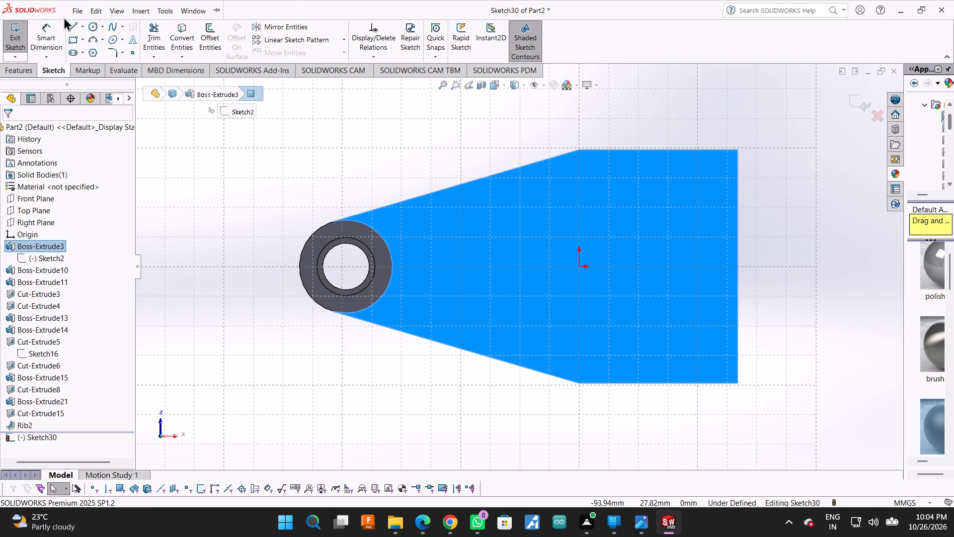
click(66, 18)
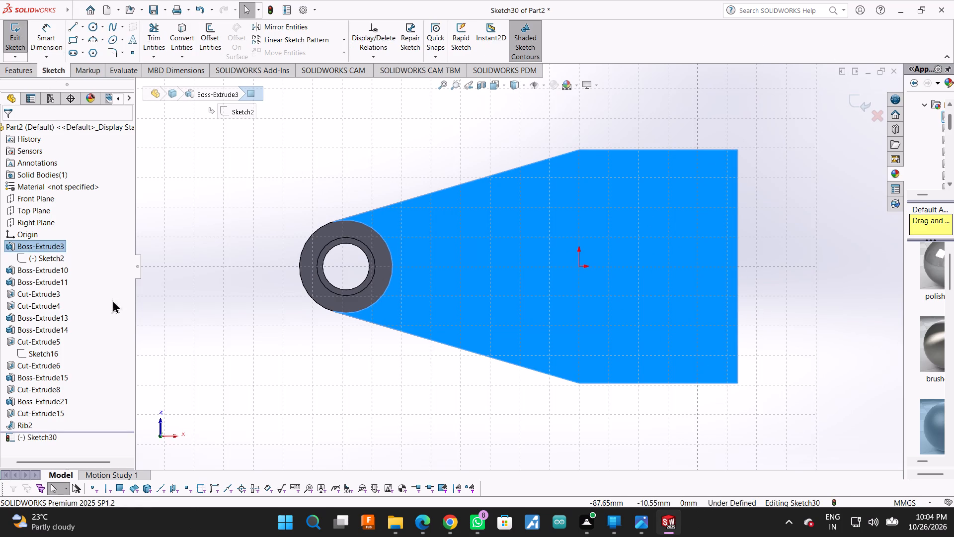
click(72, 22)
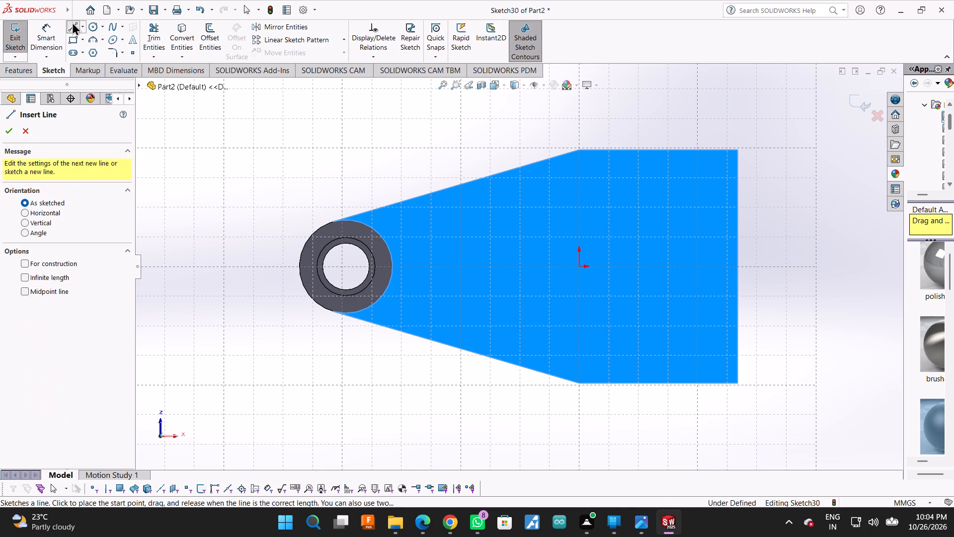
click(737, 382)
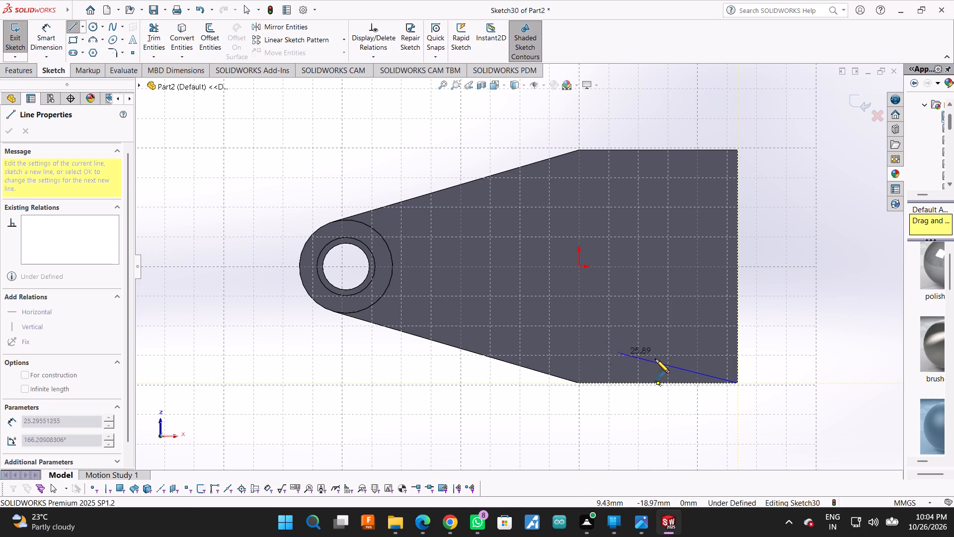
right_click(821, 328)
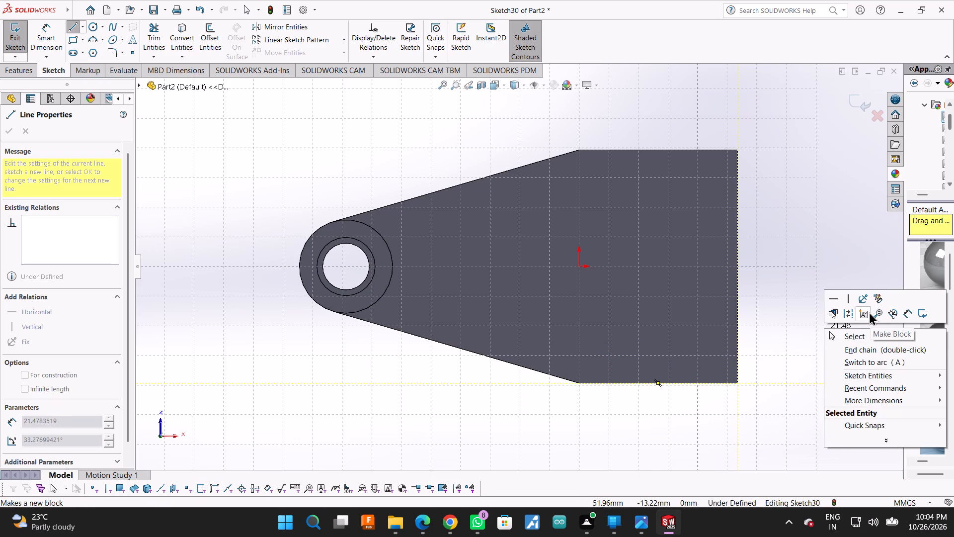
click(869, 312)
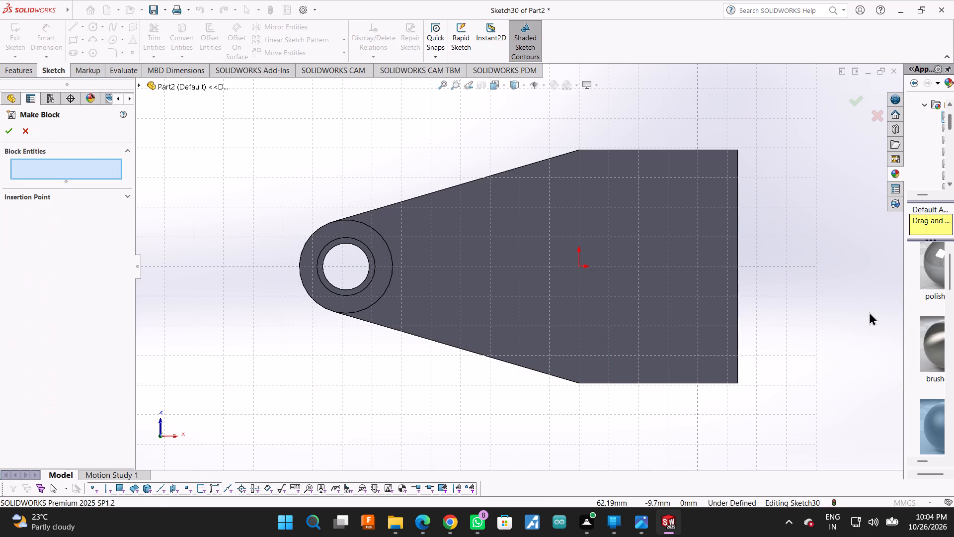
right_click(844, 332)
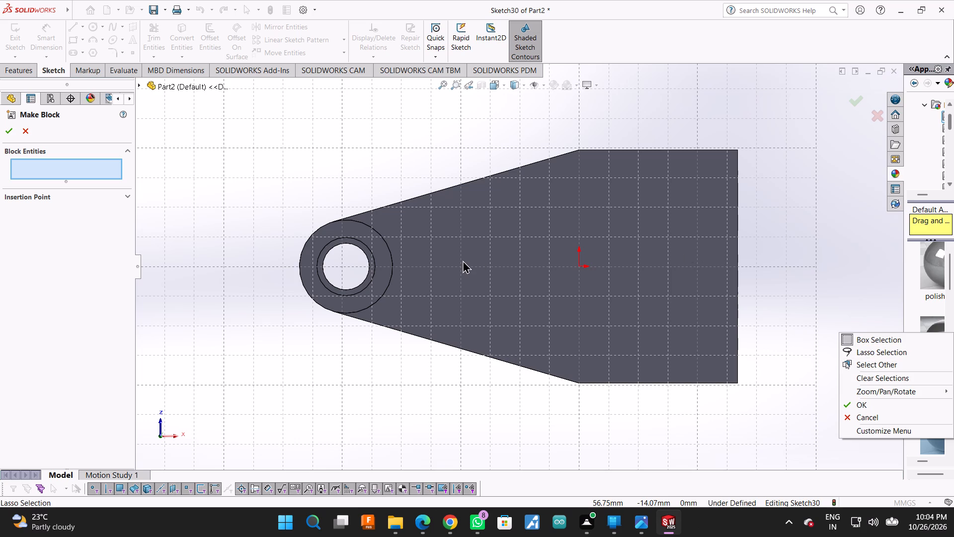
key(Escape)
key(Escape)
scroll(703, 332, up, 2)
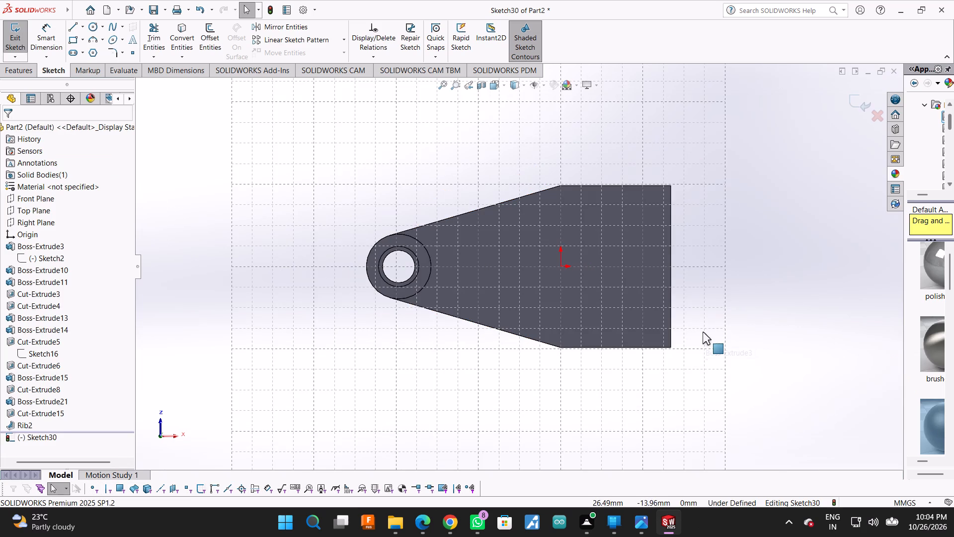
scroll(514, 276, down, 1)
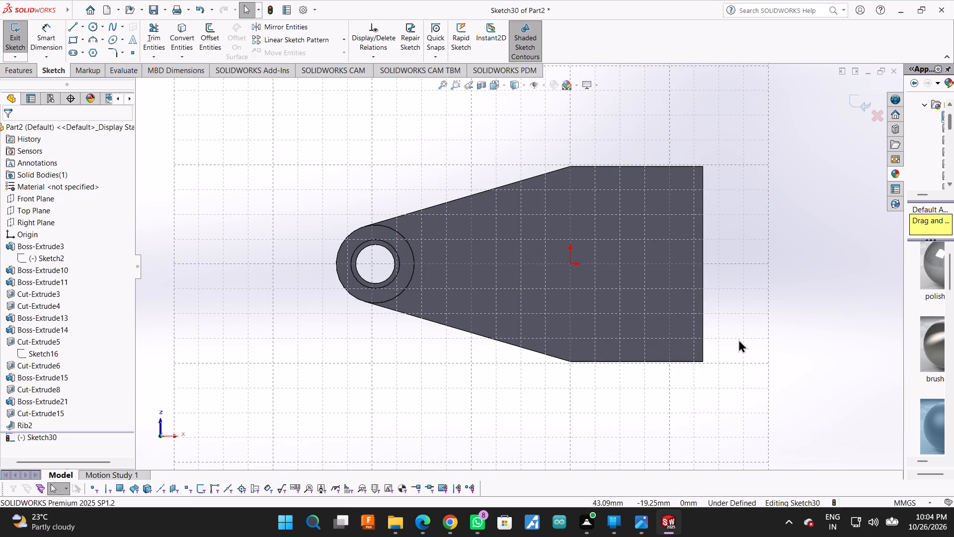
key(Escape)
Hide the sketch grid.
drag(904, 362, 953, 369)
right_click(820, 349)
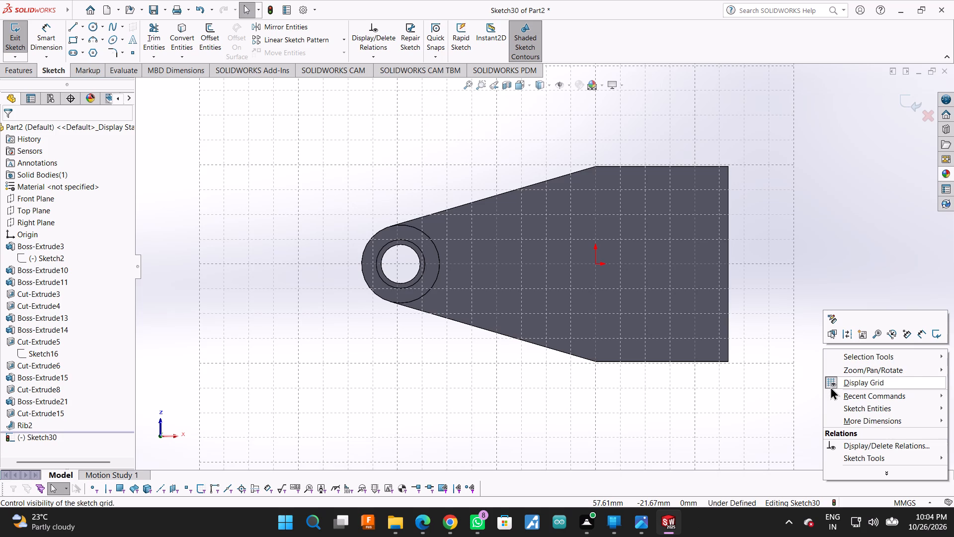
click(830, 386)
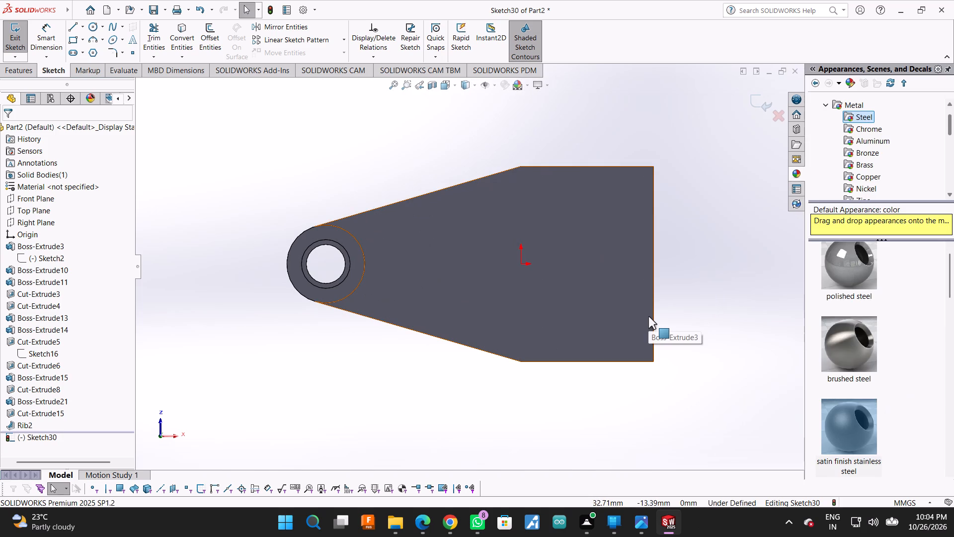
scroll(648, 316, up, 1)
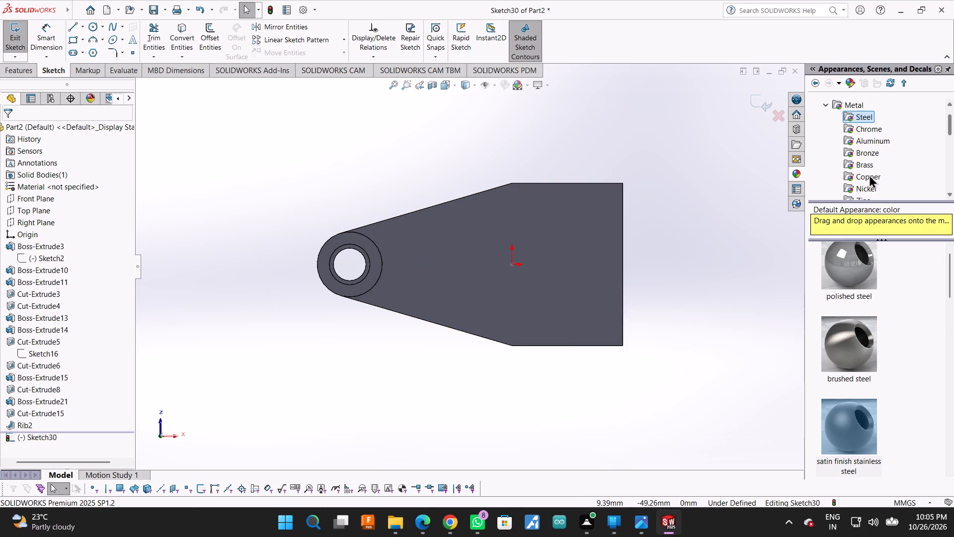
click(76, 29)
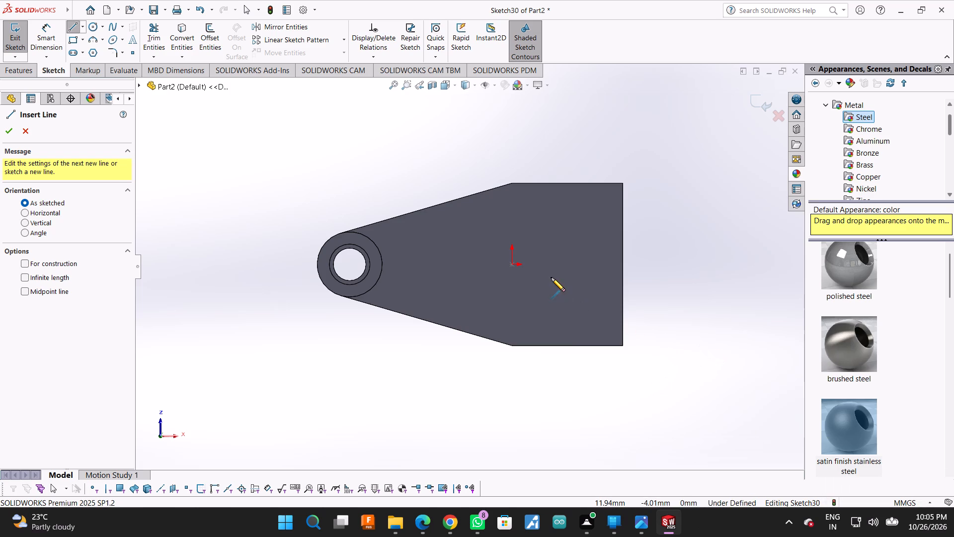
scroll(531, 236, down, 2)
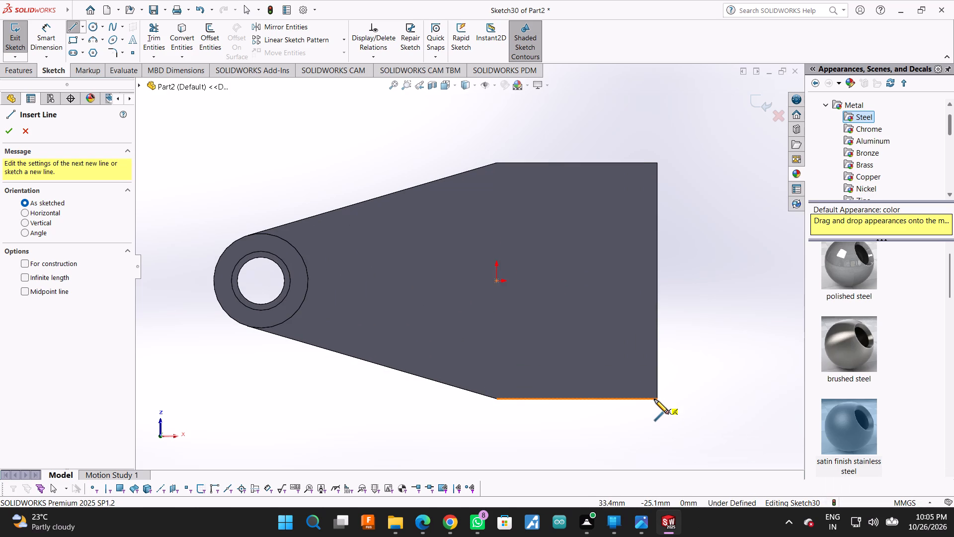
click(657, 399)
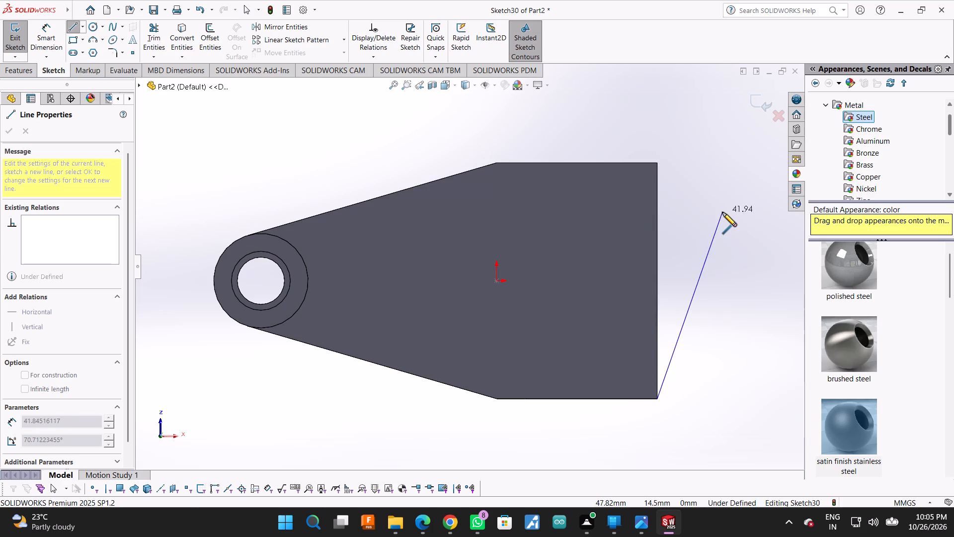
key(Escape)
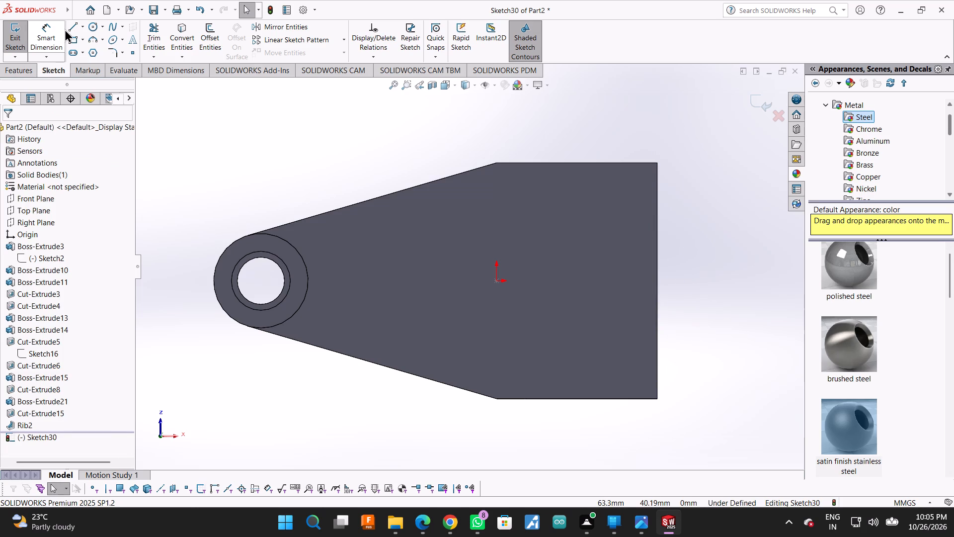
Sketch a 28 mm line along the underside face's edge from its outer corner, continuing into a closed 6 by 50 mm strip ending where the taper starts.
click(67, 28)
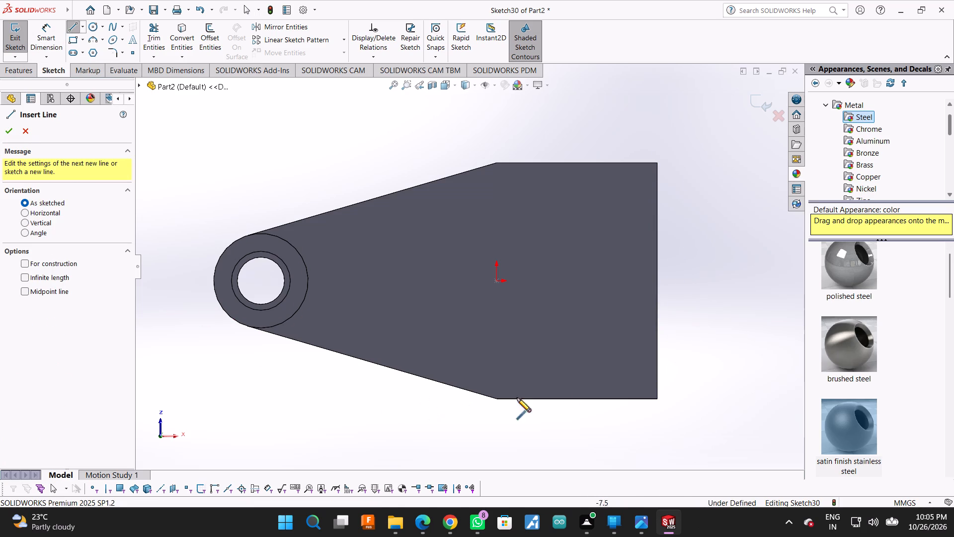
click(656, 399)
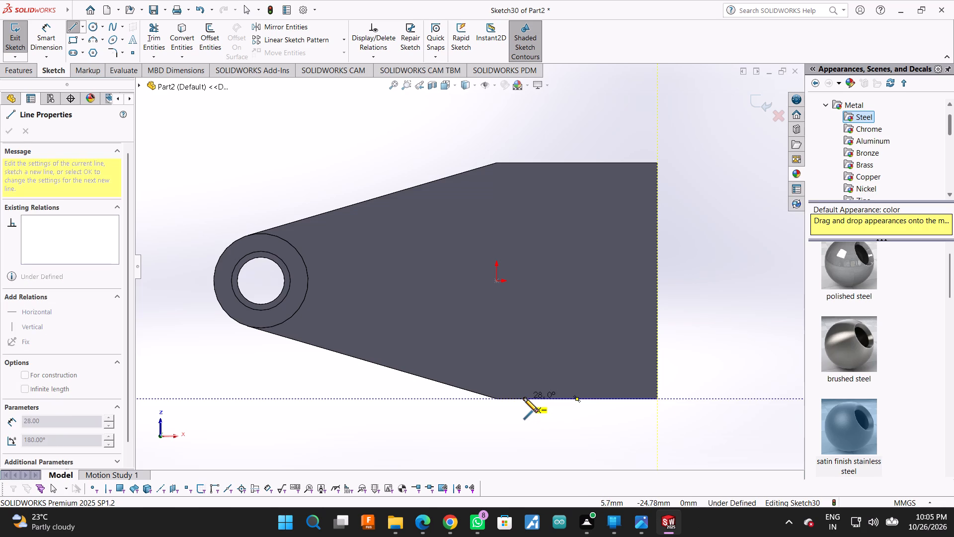
click(524, 398)
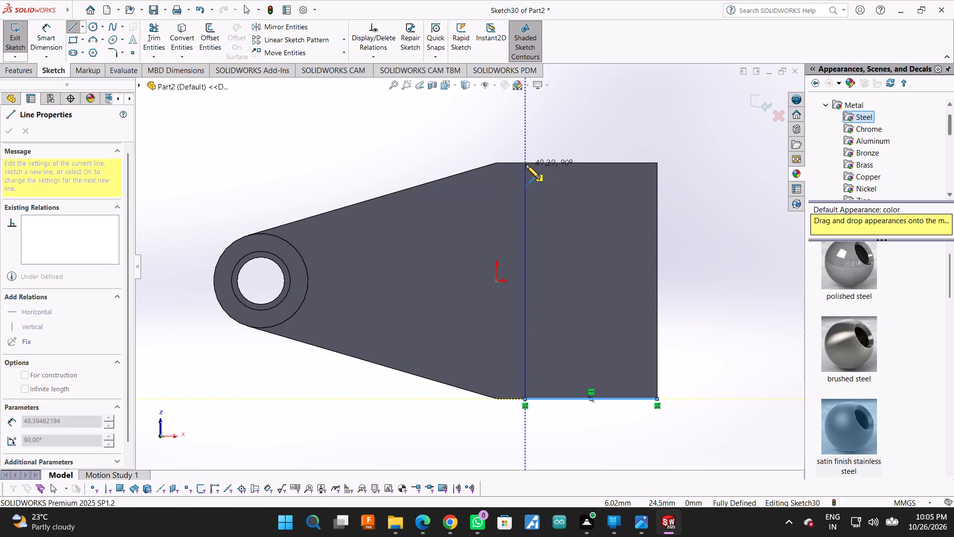
click(526, 162)
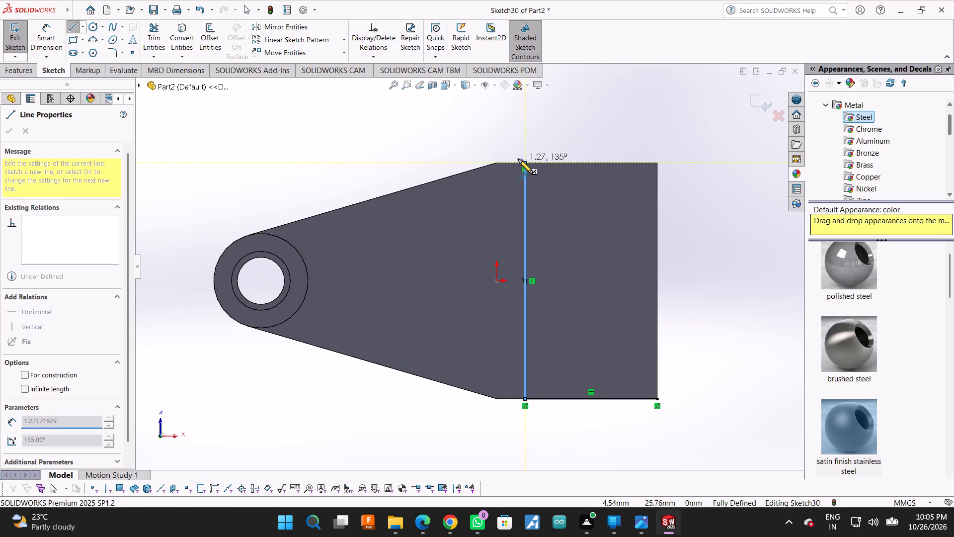
click(494, 164)
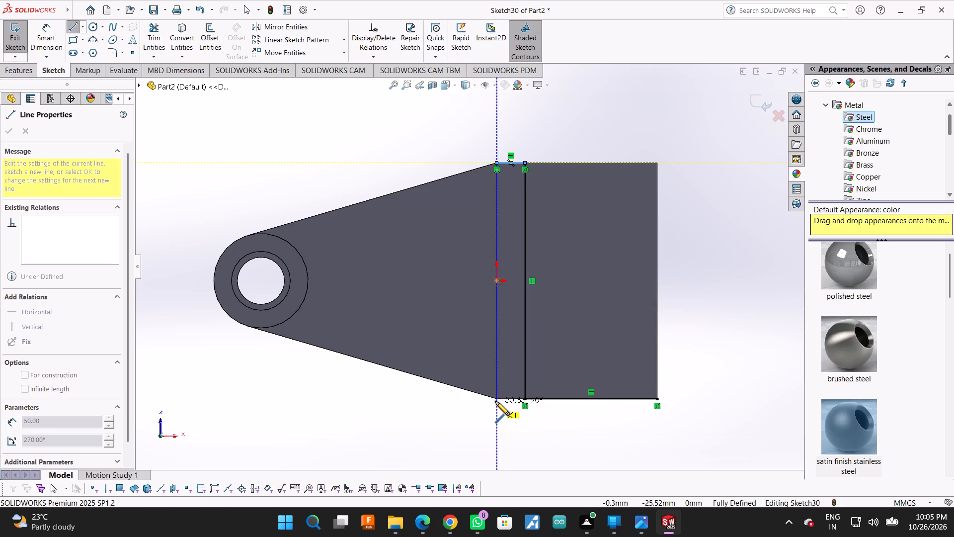
click(495, 401)
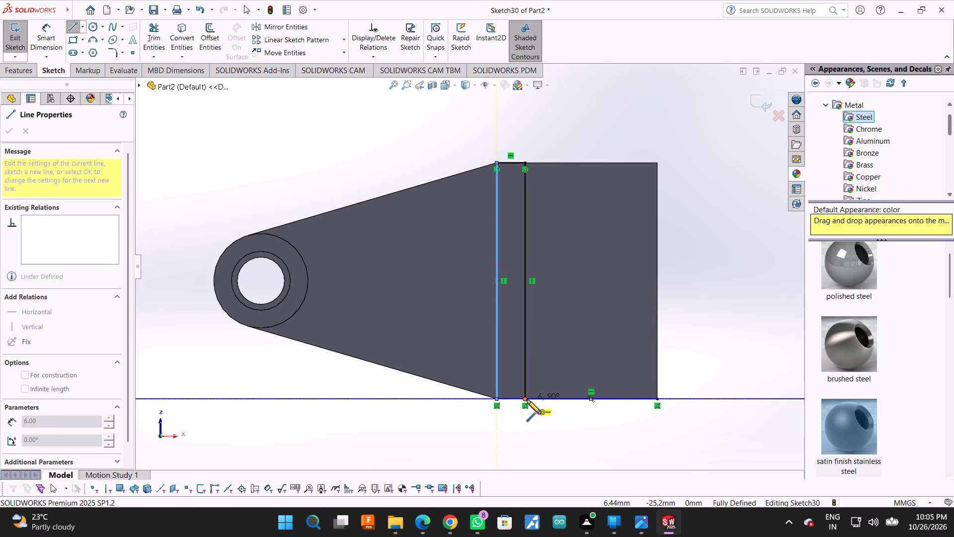
click(525, 400)
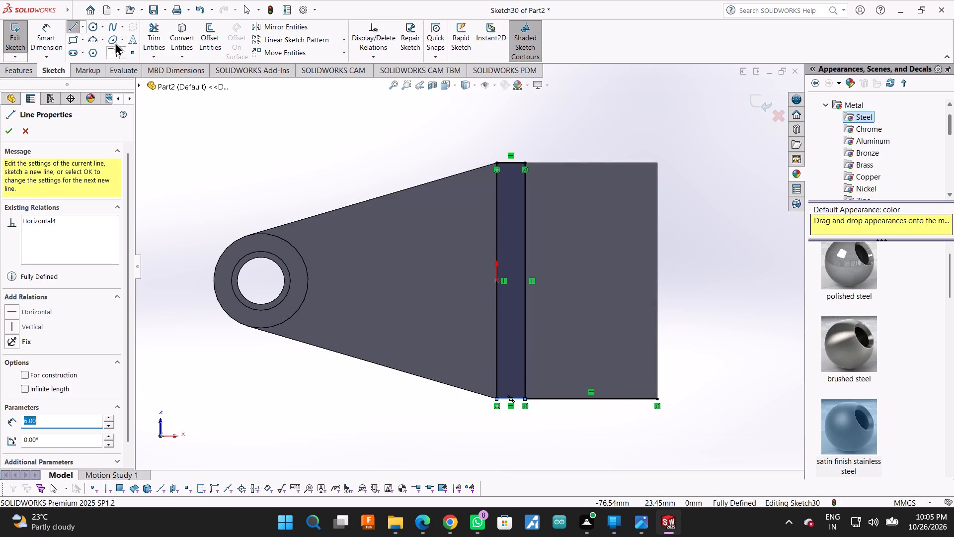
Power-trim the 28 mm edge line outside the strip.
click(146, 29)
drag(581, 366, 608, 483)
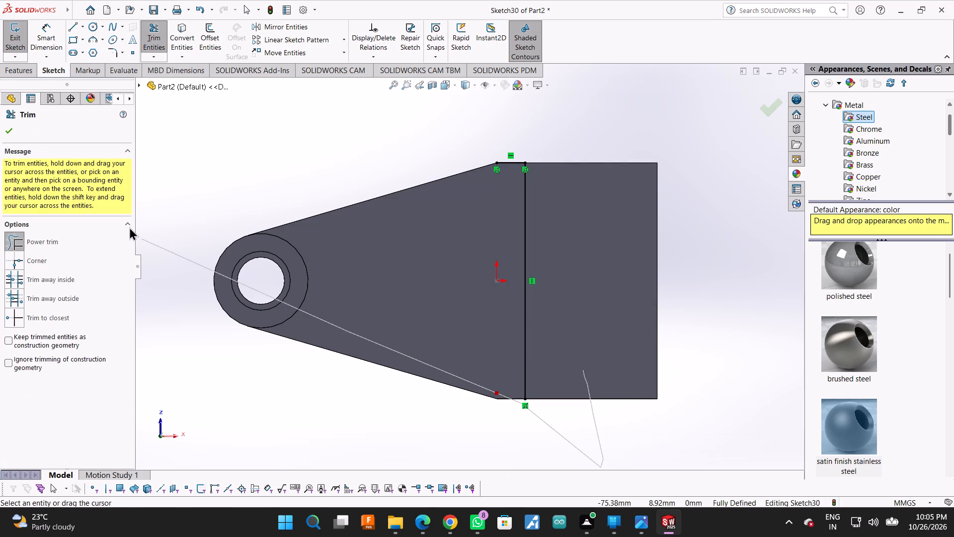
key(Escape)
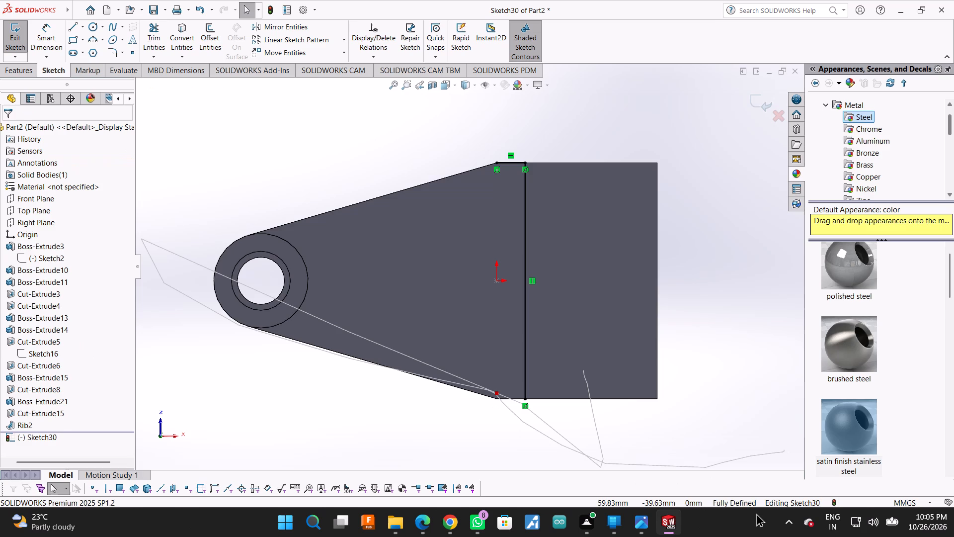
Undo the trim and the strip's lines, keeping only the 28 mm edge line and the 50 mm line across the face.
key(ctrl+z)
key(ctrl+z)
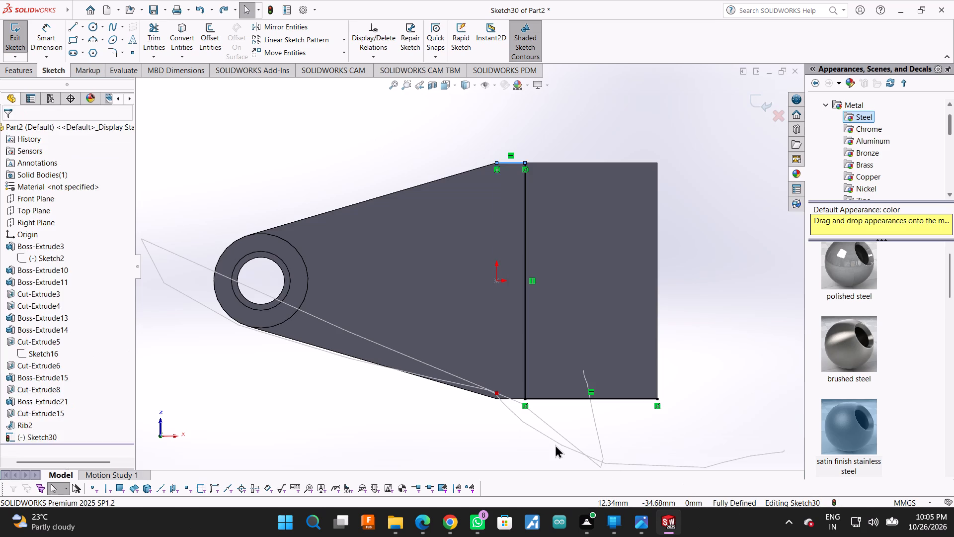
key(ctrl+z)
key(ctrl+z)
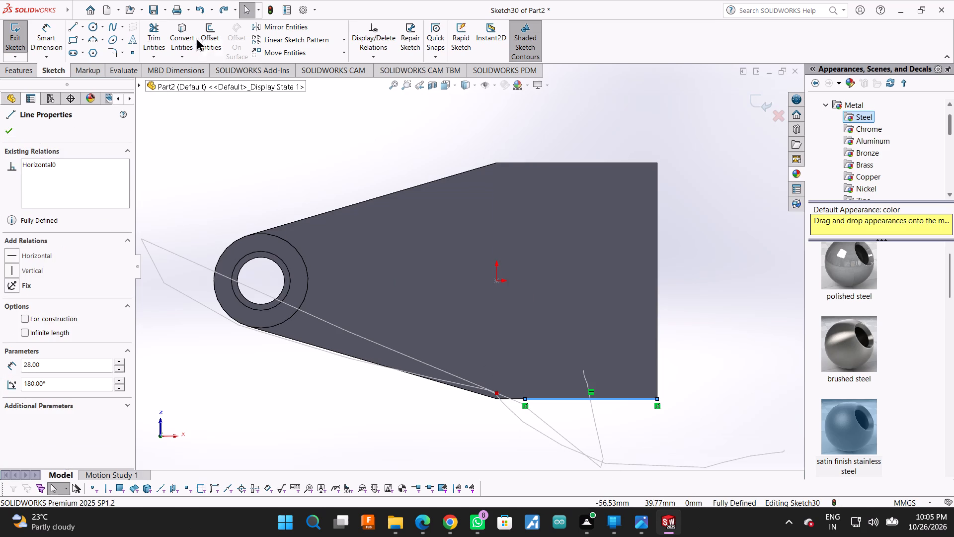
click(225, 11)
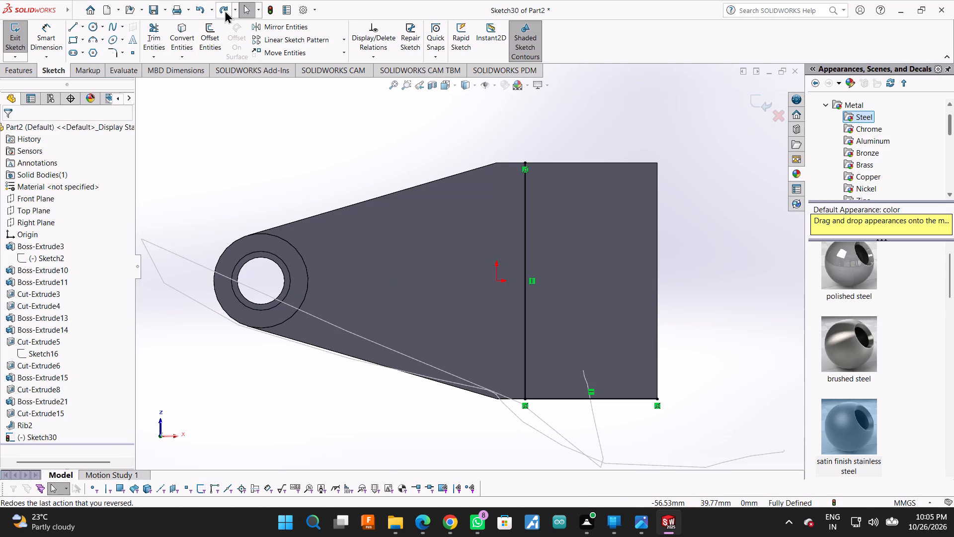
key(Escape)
Sketch a 6 mm line along the underside face's far edge, from the 50 mm line's end to the taper start.
click(146, 26)
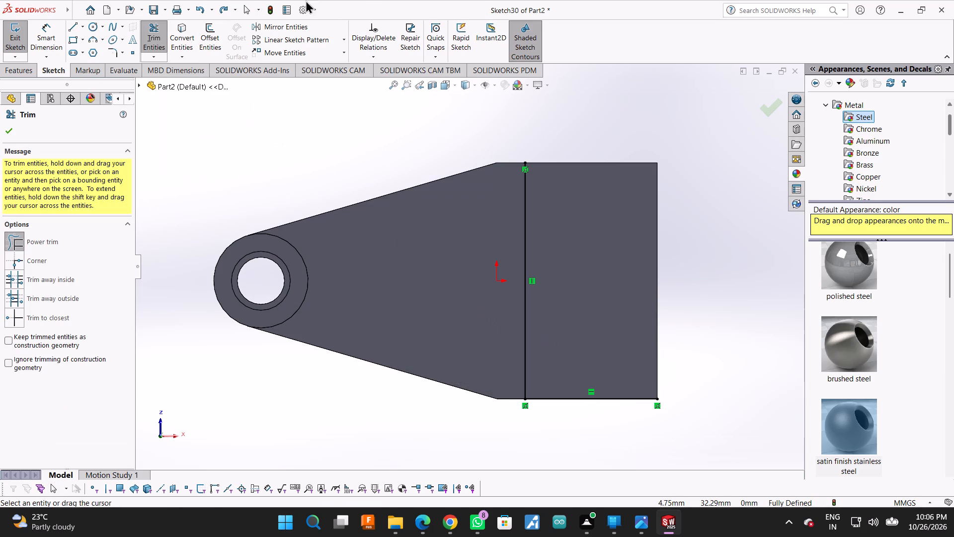
click(75, 20)
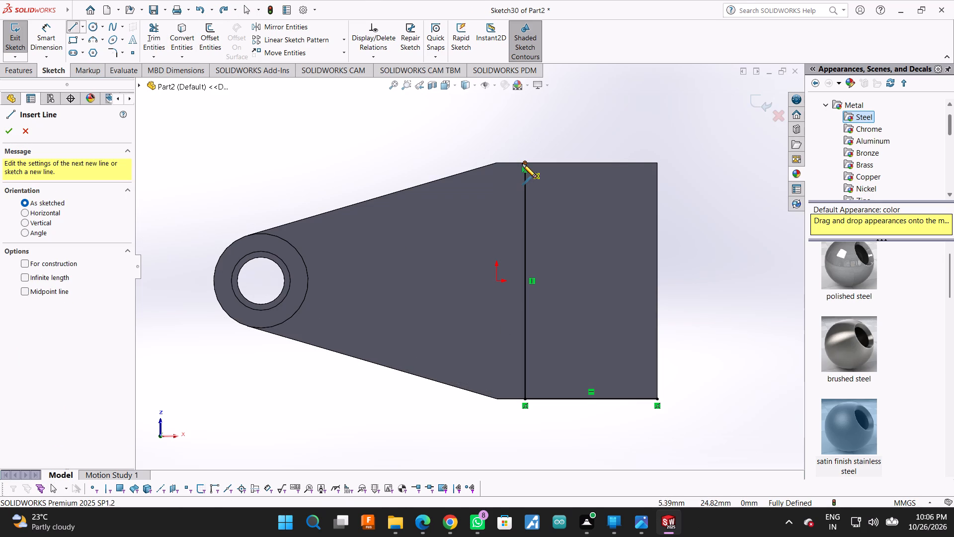
click(524, 164)
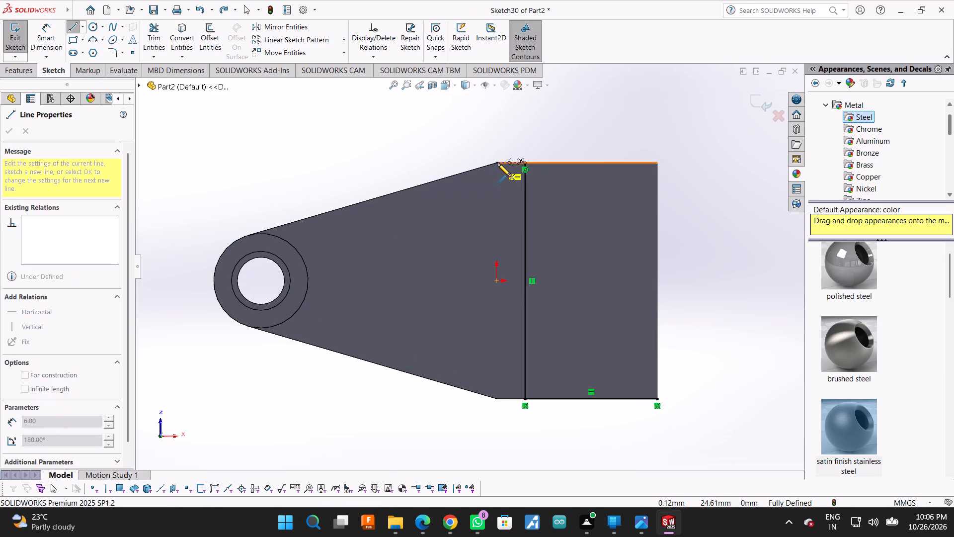
click(497, 163)
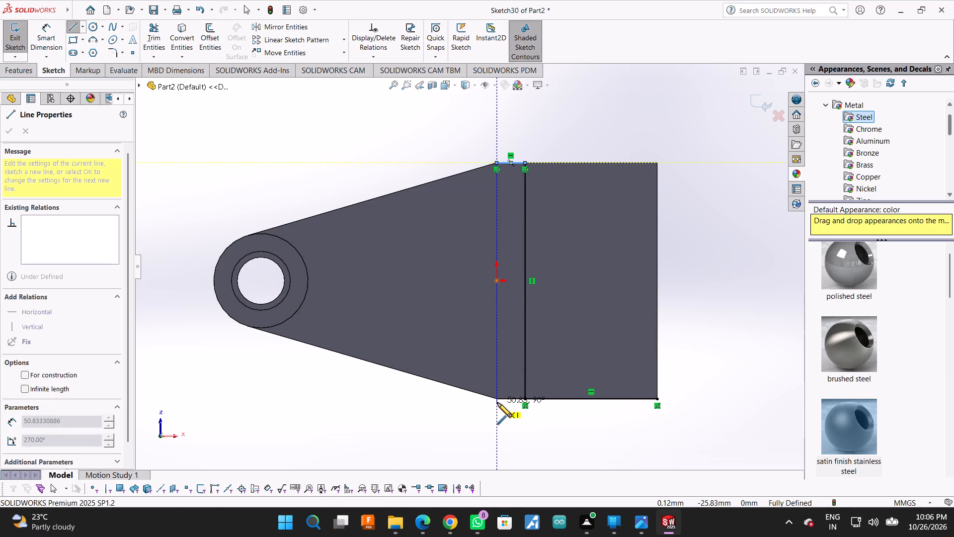
click(497, 403)
key(ctrl+z)
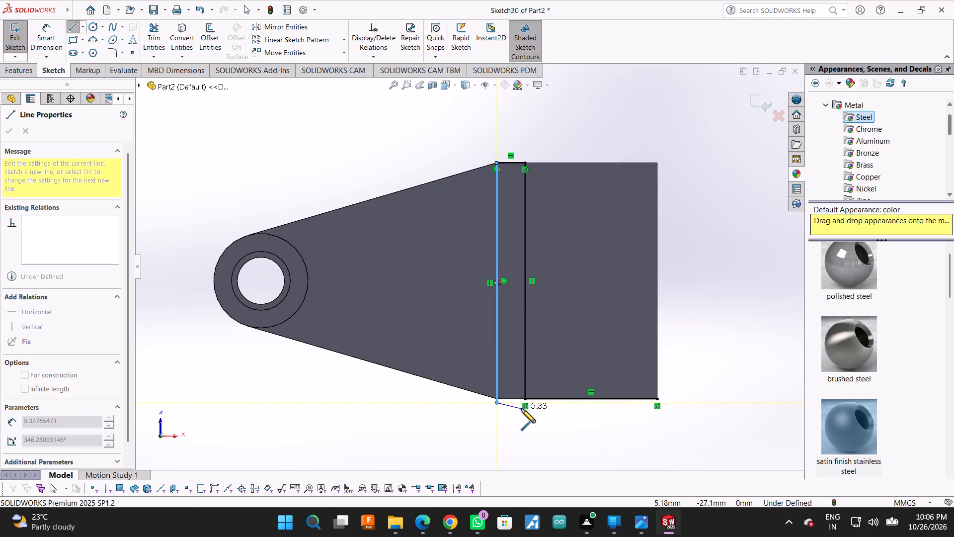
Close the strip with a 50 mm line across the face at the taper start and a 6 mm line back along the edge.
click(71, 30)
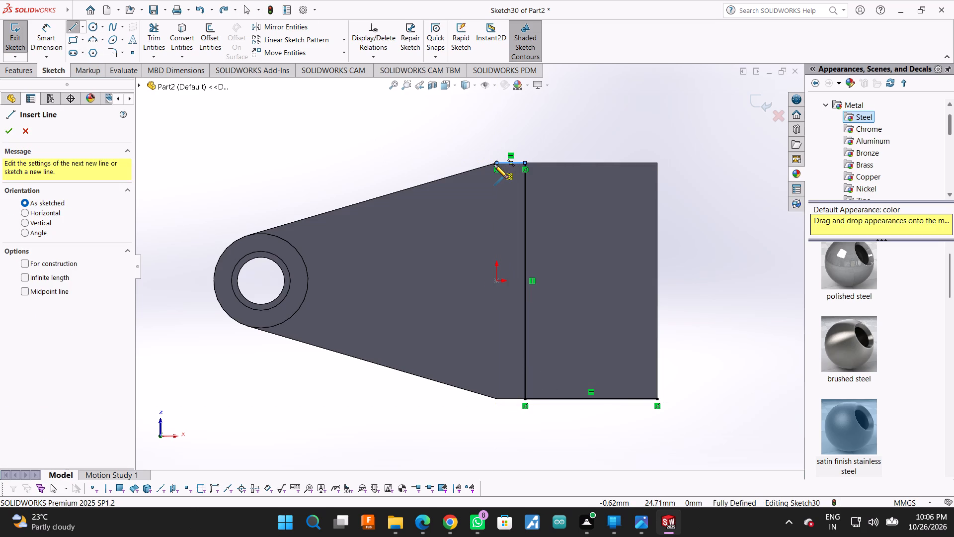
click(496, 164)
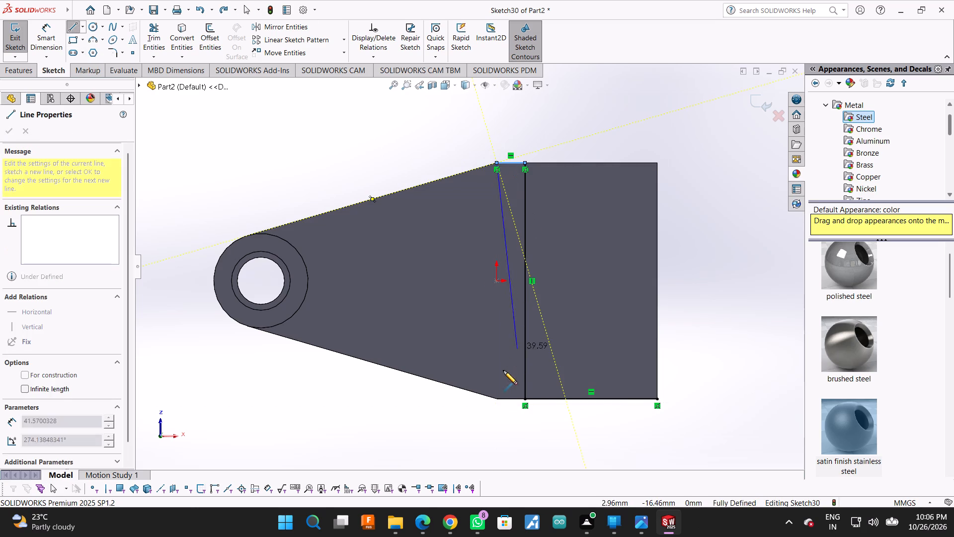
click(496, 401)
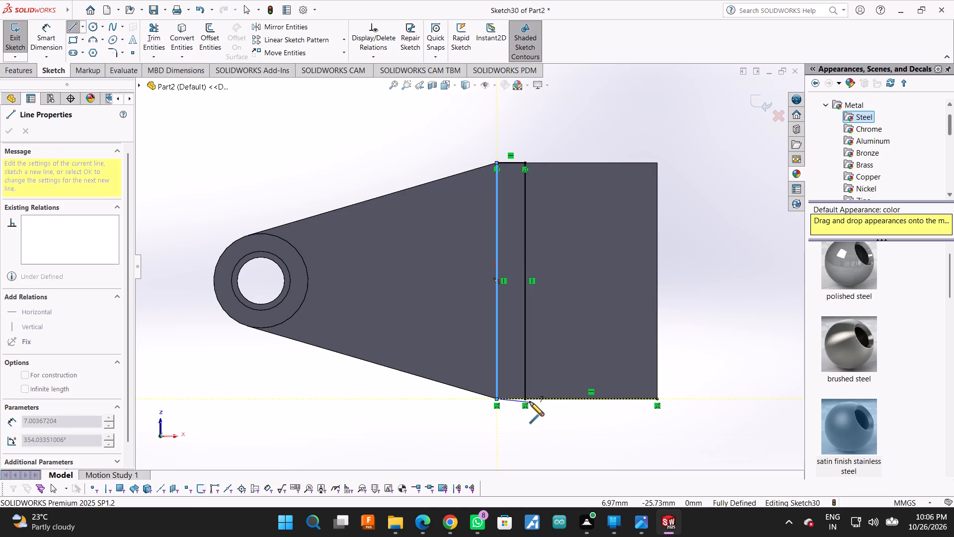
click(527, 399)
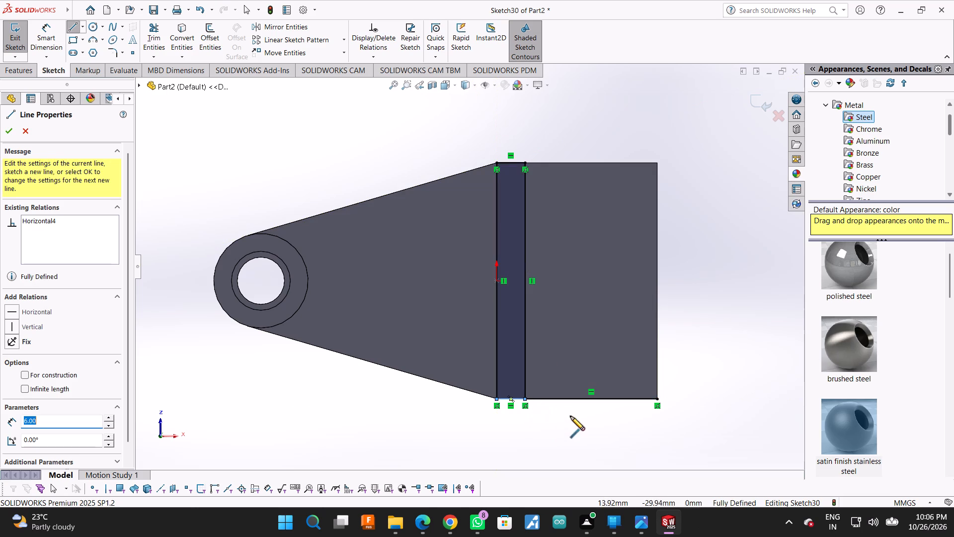
Power-trim away the 28 mm edge line and the strip's sides, sparing only the 6 mm line on the far edge.
click(153, 27)
drag(551, 338, 602, 521)
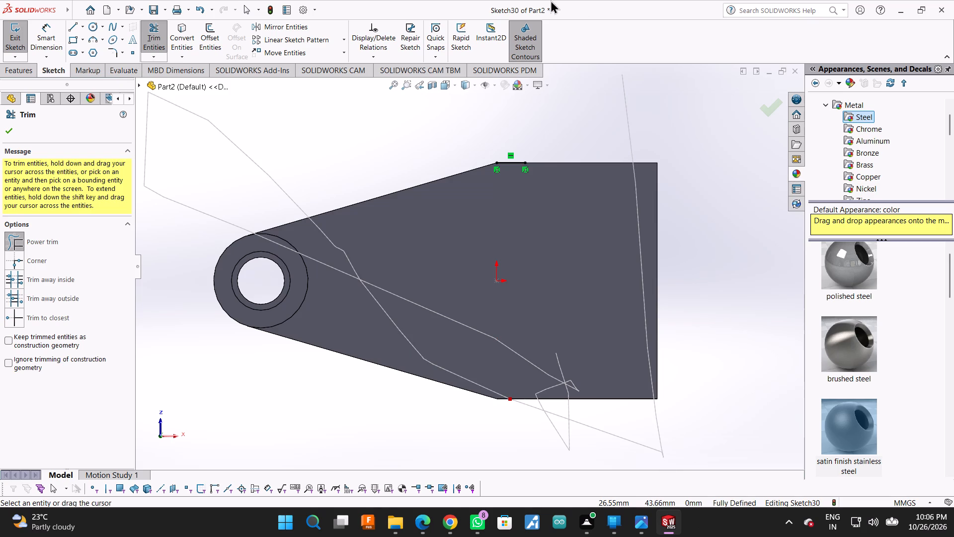
key(Escape)
key(Escape)
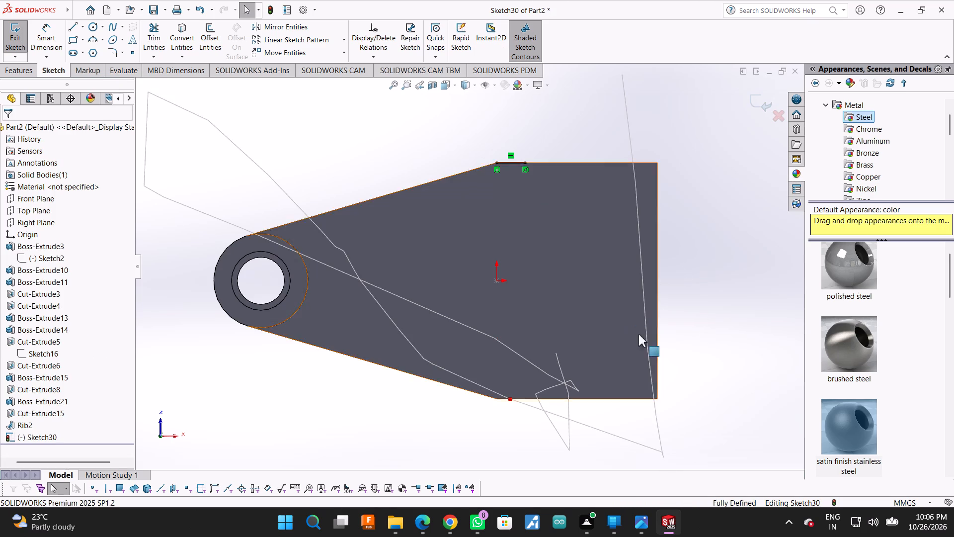
click(154, 23)
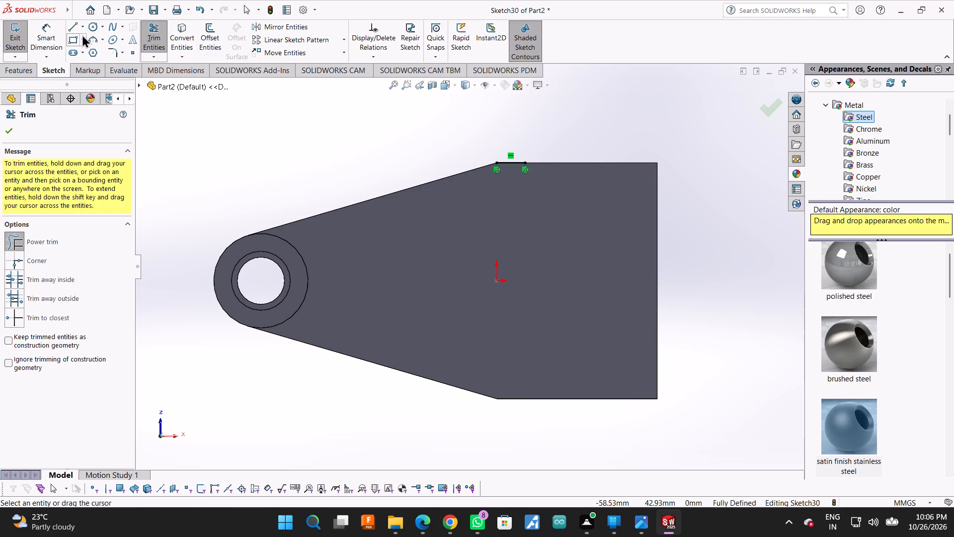
Sketch two 50 mm lines across the face and a 6 mm line on the near edge to close the 6 by 50 mm strip.
click(76, 23)
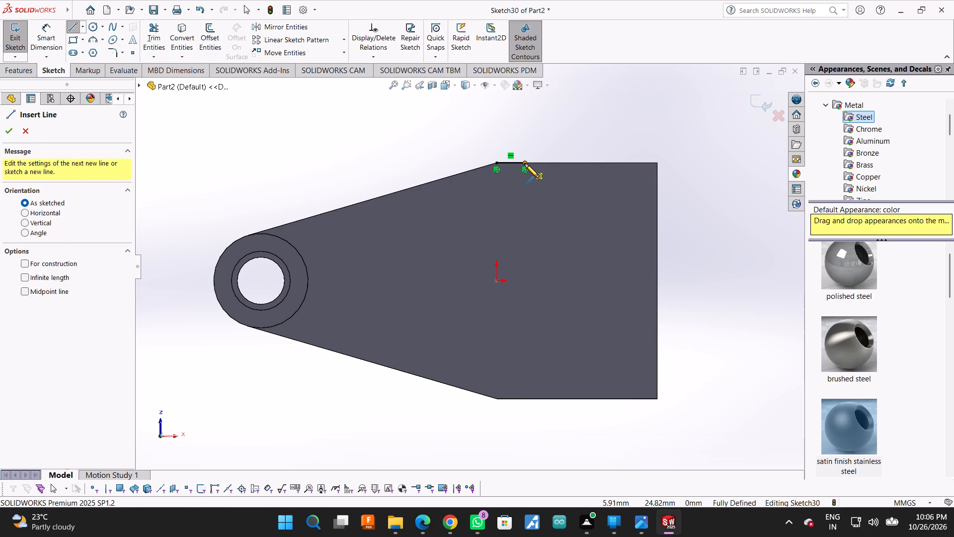
click(525, 164)
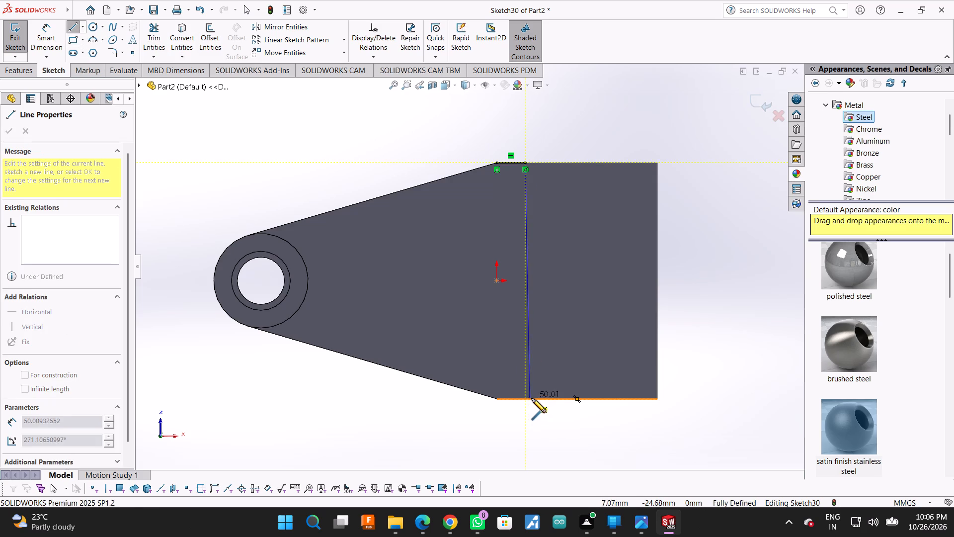
click(525, 397)
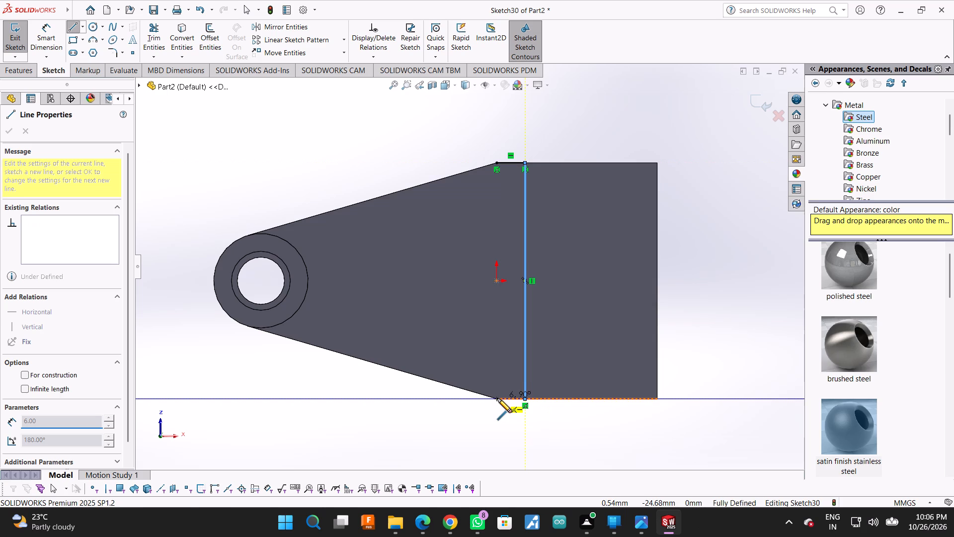
click(496, 399)
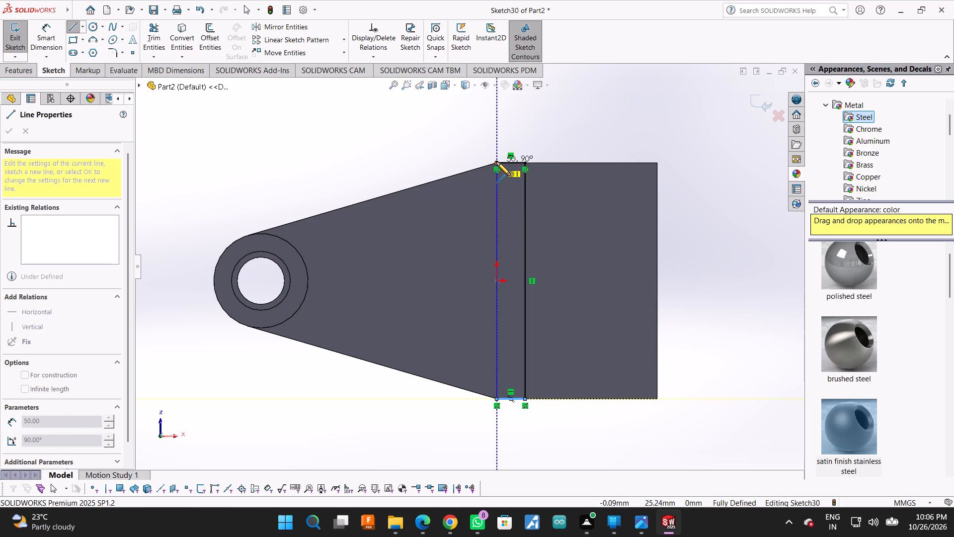
click(496, 162)
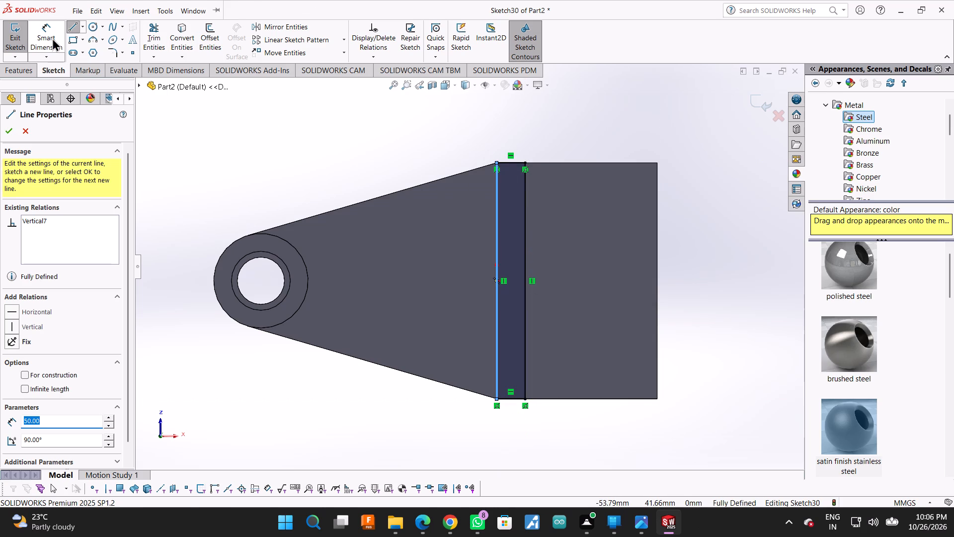
Extrude the 6 by 50 mm strip 10 mm blind downward from the lower arm's underside, merged with the body.
click(12, 127)
click(25, 67)
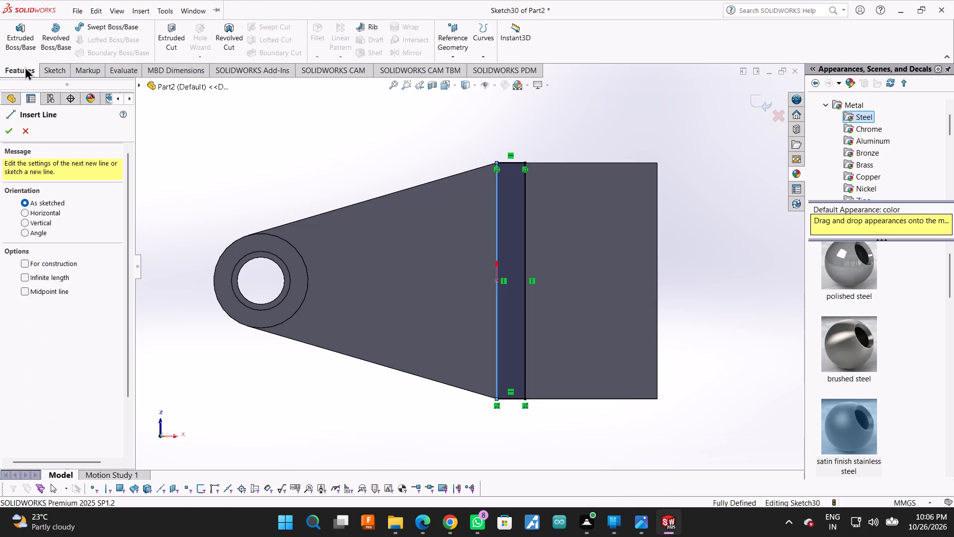
click(12, 124)
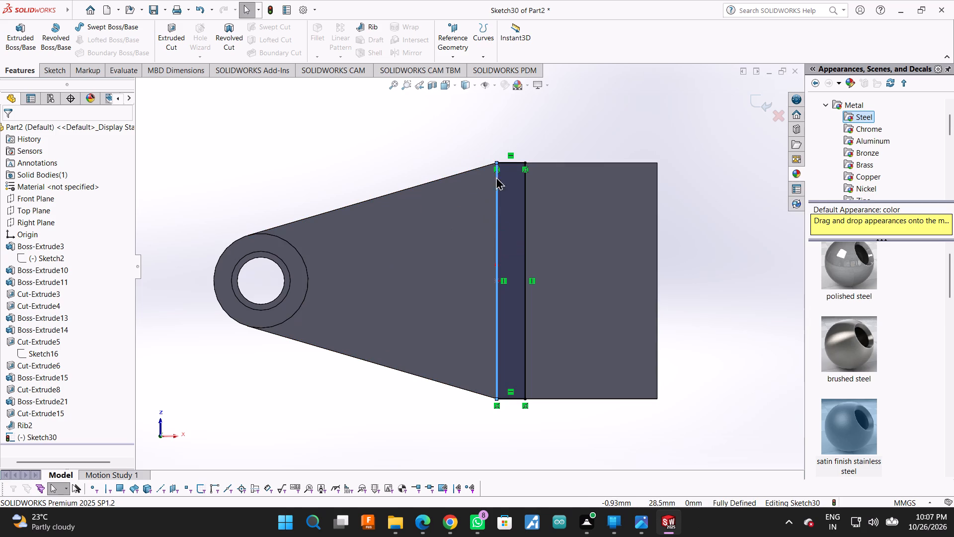
click(20, 24)
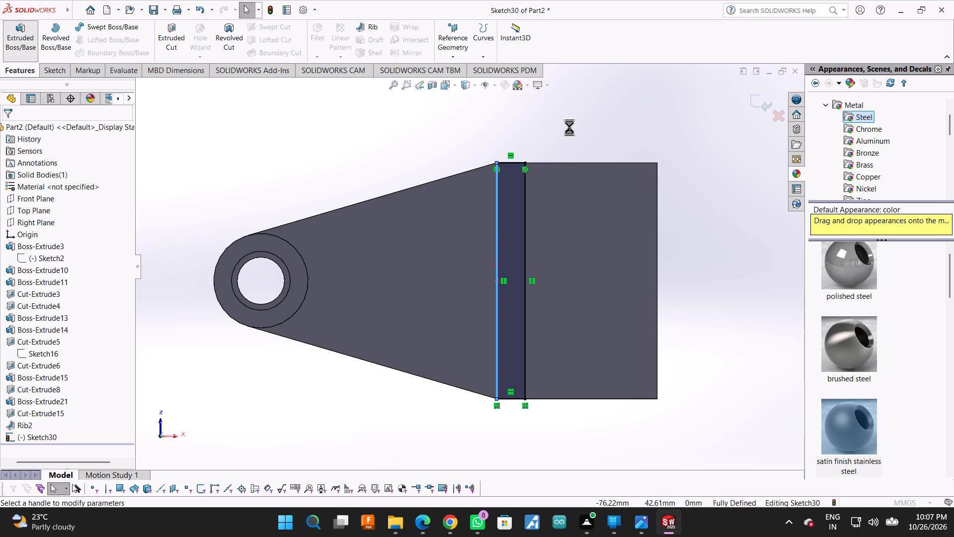
middle_drag(570, 124, 588, 267)
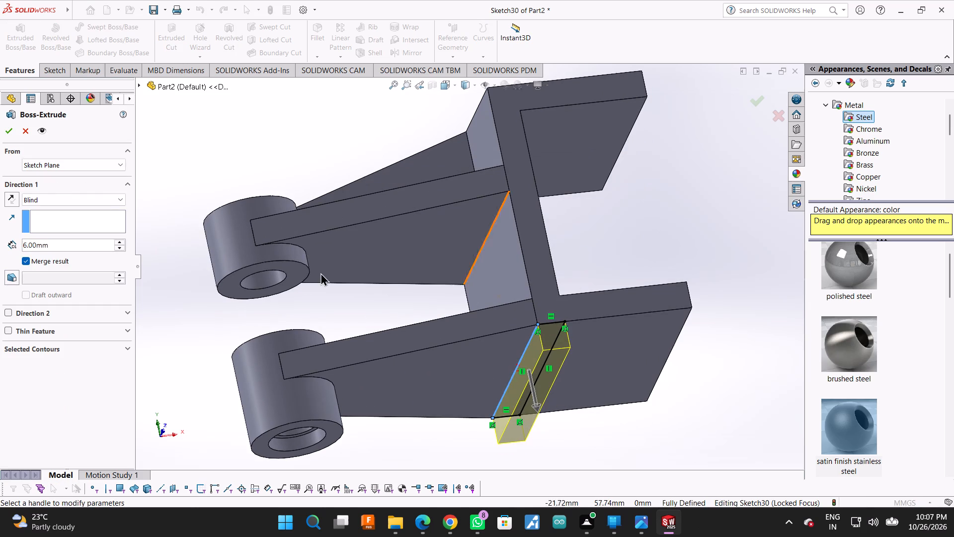
double_click(41, 244)
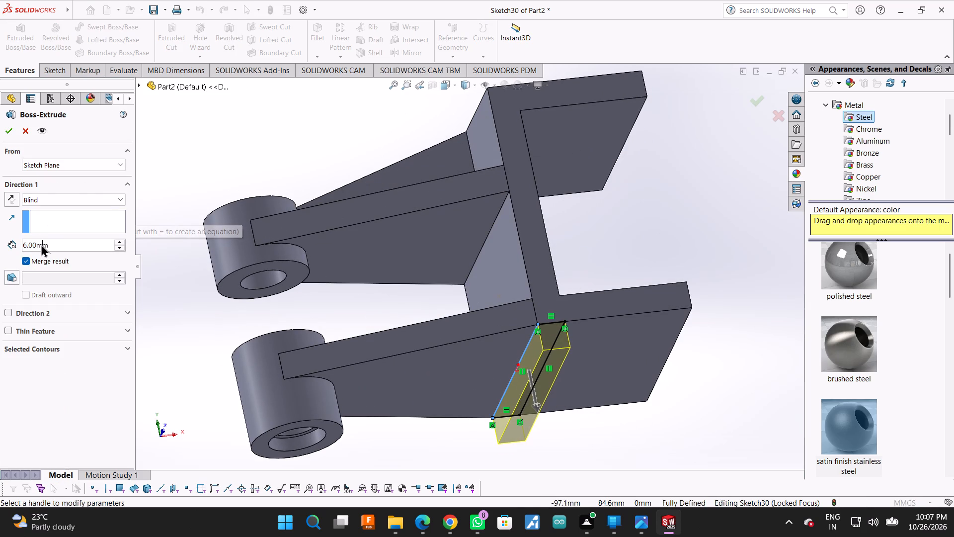
text(10)
key(Return)
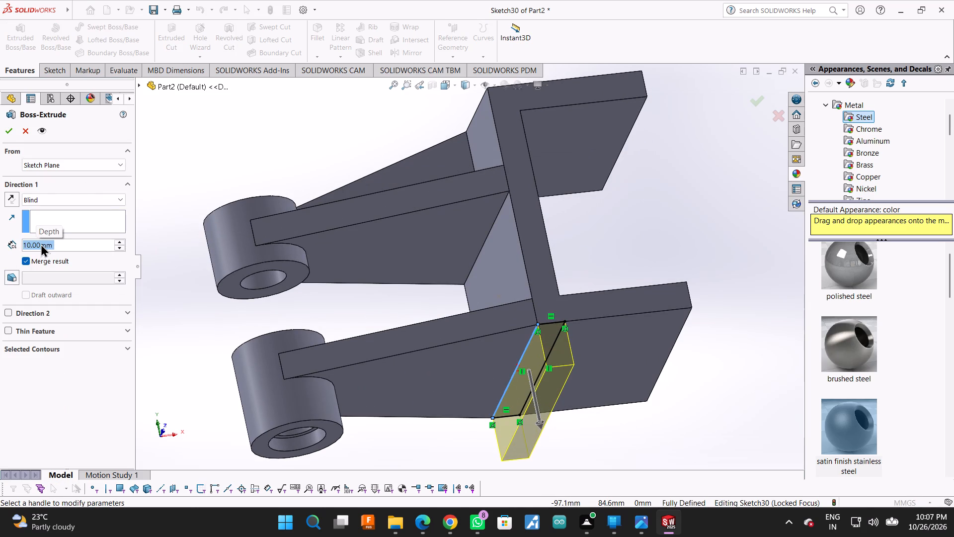
click(2, 123)
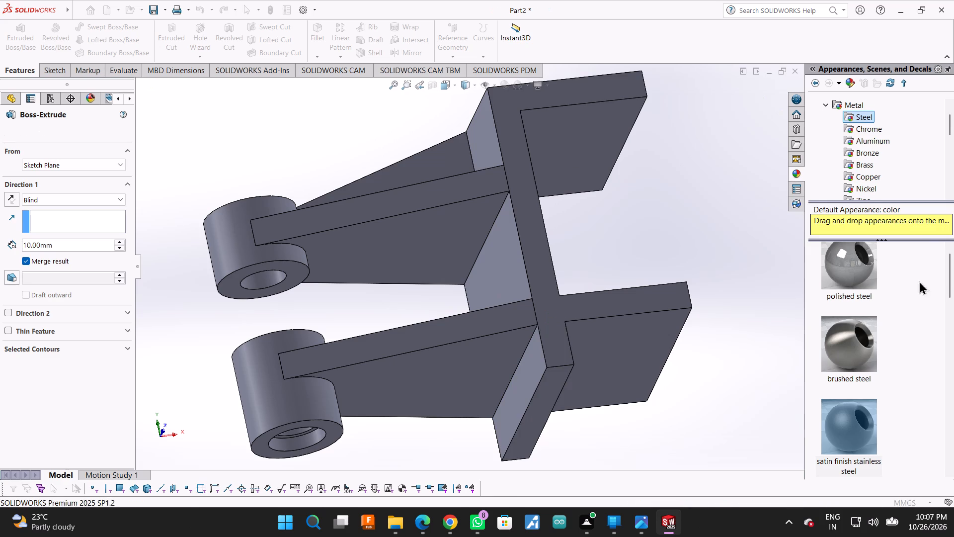
Examine the bracket and the extruded strip under the lower arm from several angles.
middle_drag(714, 225, 685, 90)
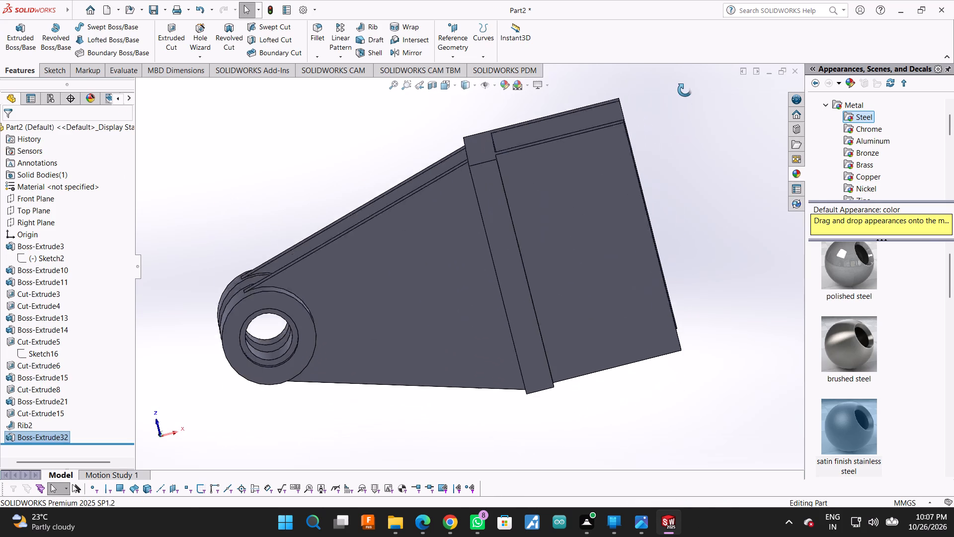
middle_drag(685, 90, 685, 89)
middle_drag(693, 122, 692, 220)
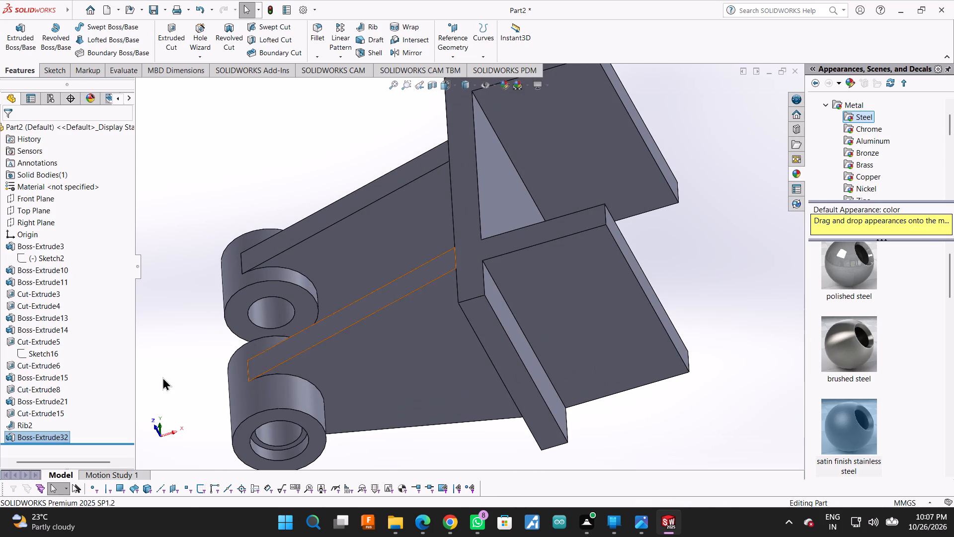
middle_drag(730, 209, 766, 284)
scroll(589, 169, up, 1)
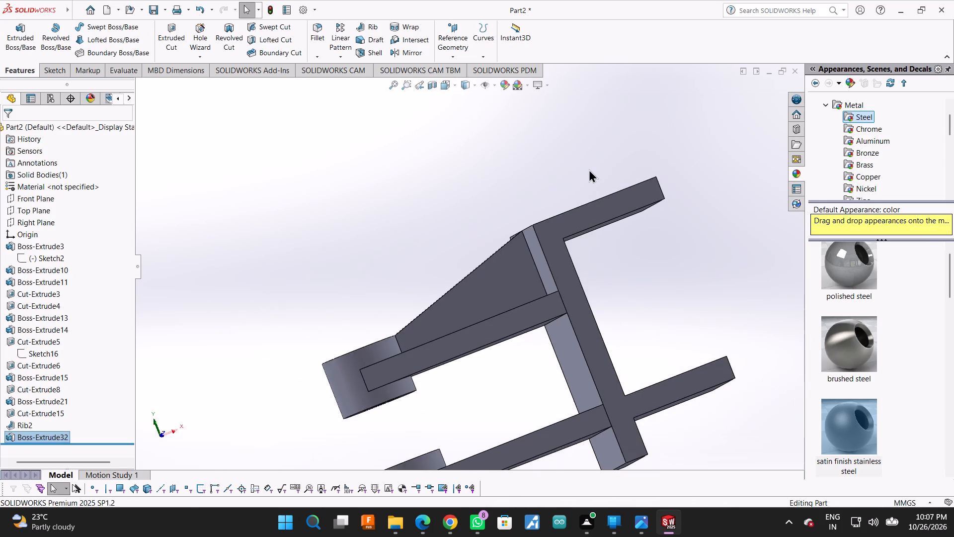
scroll(589, 169, up, 4)
middle_drag(615, 243, 594, 255)
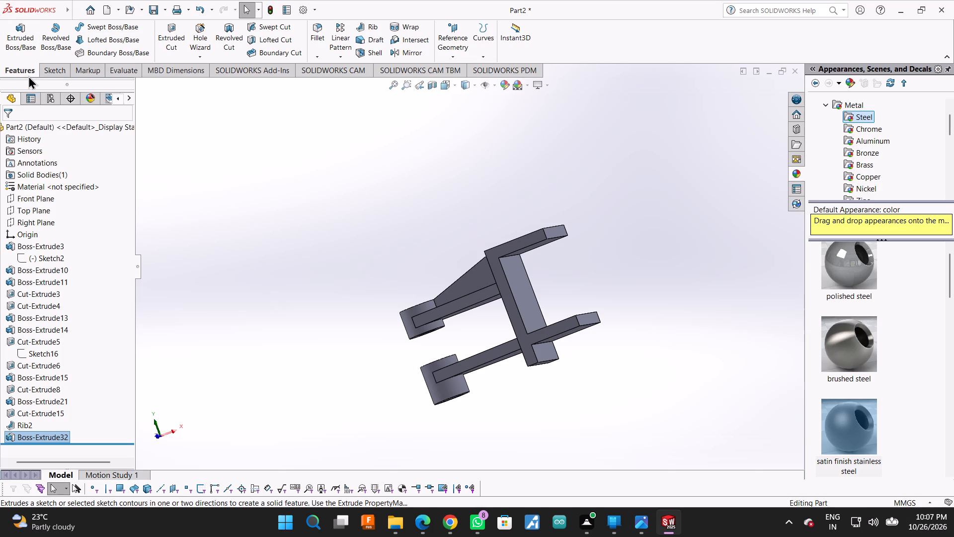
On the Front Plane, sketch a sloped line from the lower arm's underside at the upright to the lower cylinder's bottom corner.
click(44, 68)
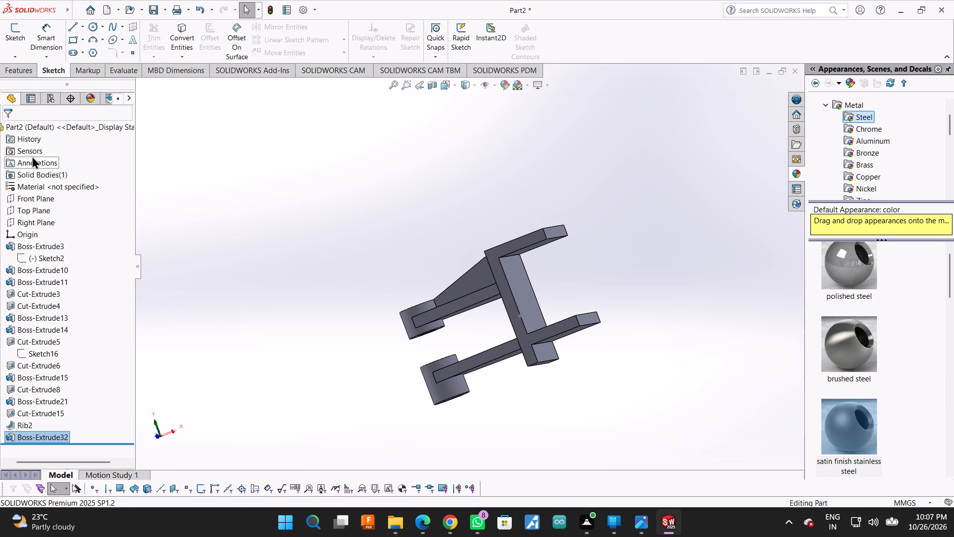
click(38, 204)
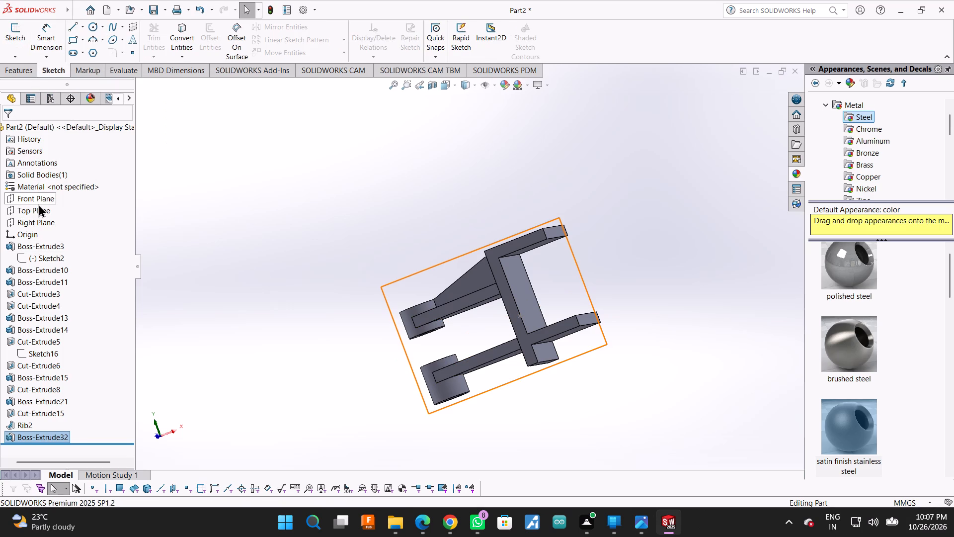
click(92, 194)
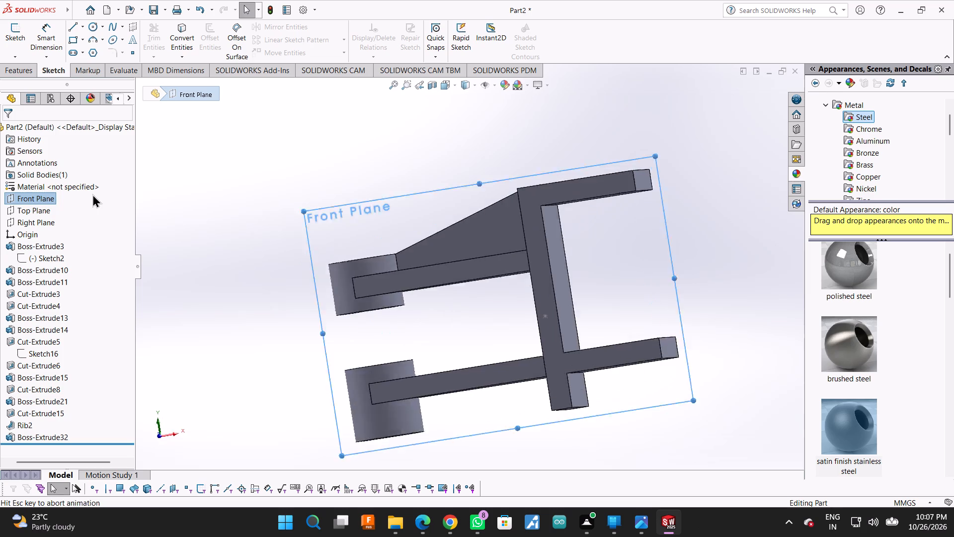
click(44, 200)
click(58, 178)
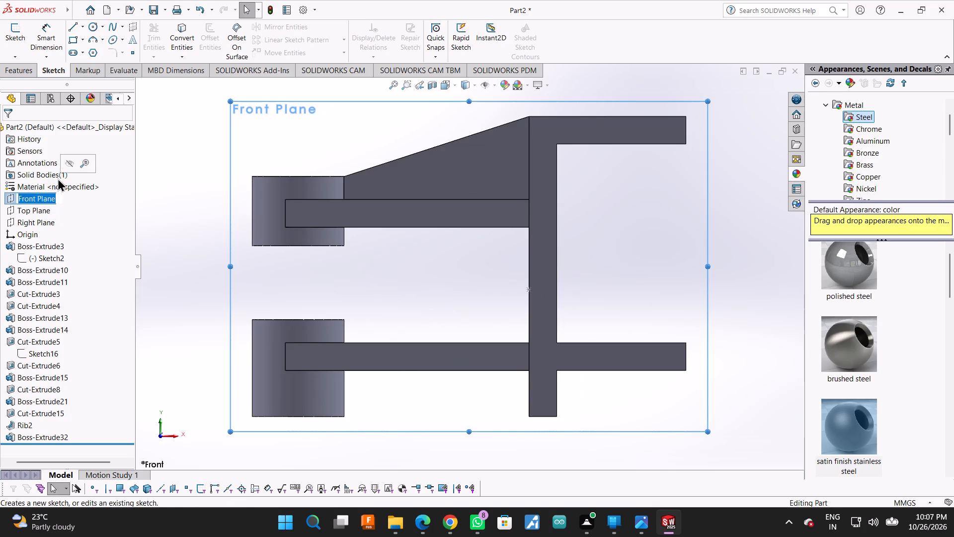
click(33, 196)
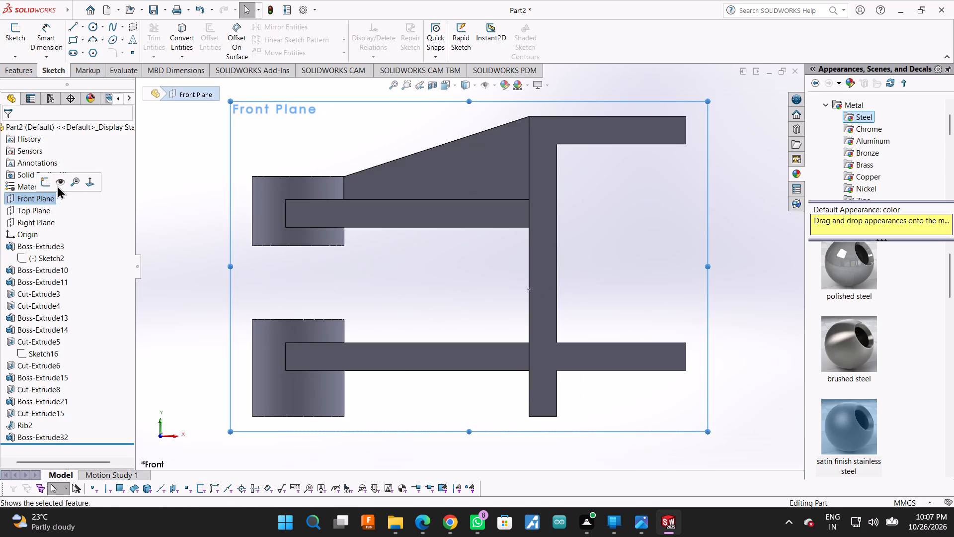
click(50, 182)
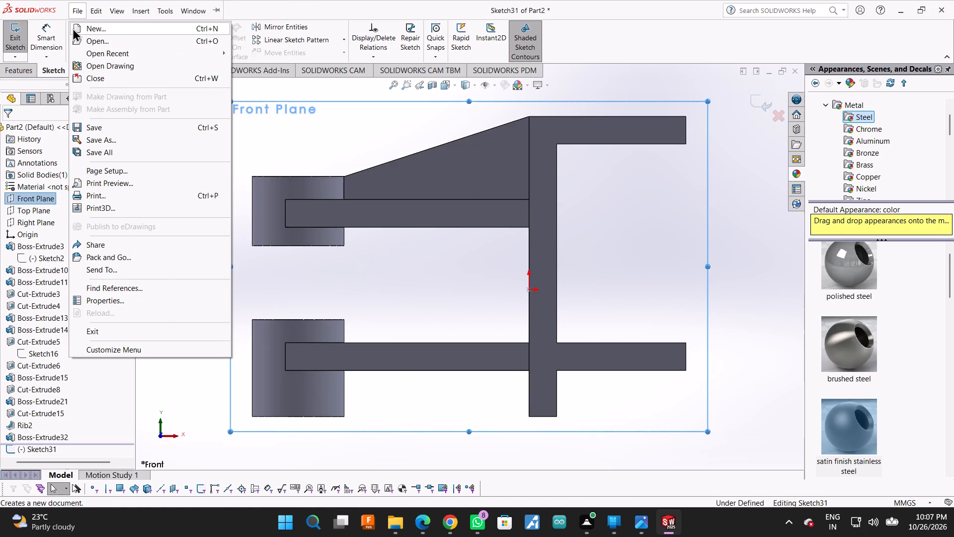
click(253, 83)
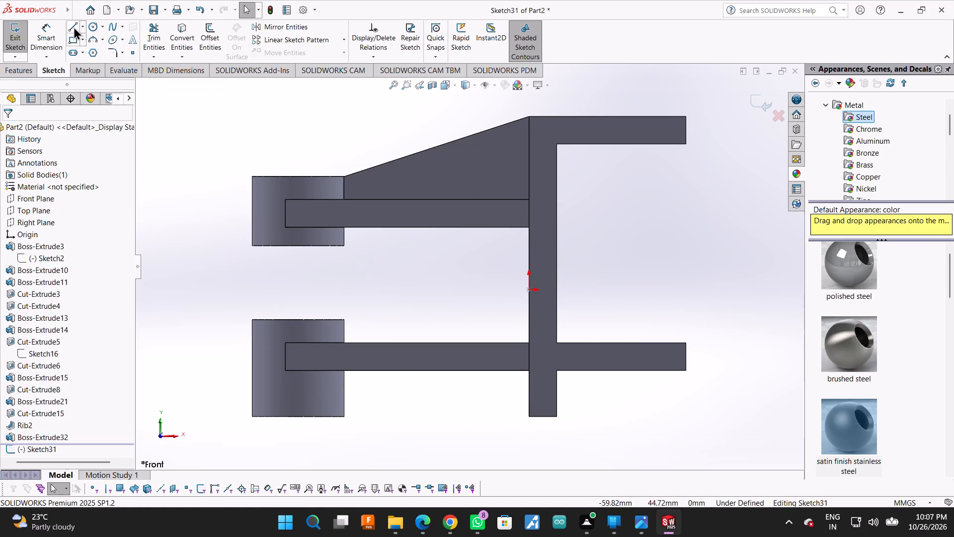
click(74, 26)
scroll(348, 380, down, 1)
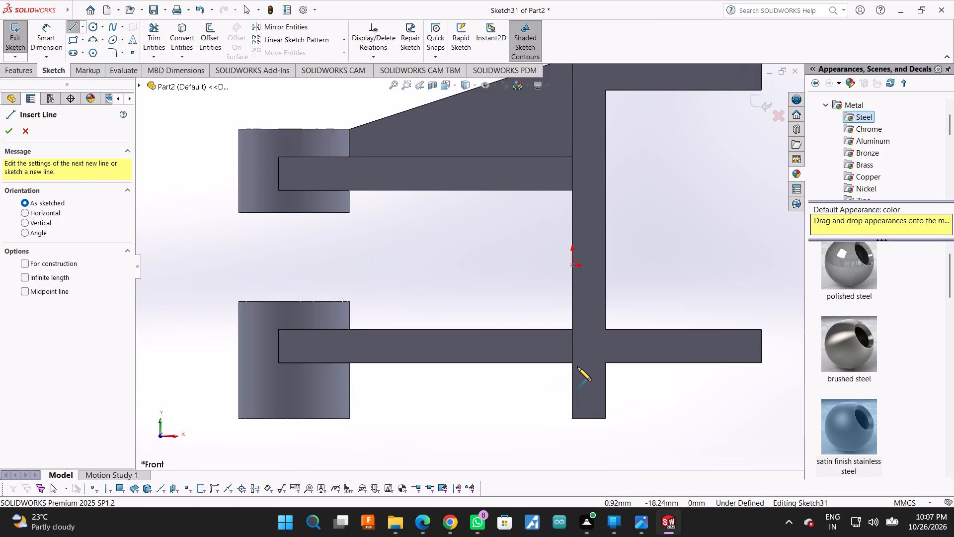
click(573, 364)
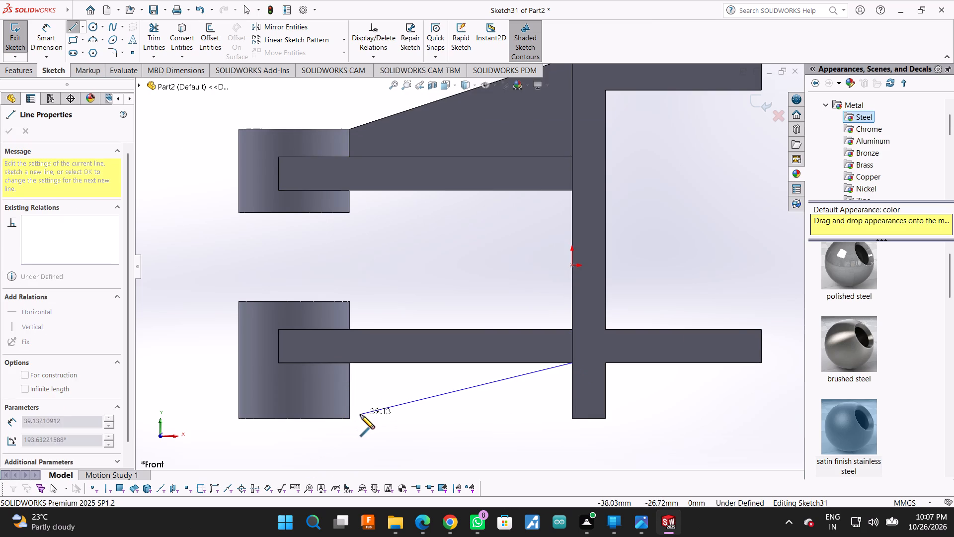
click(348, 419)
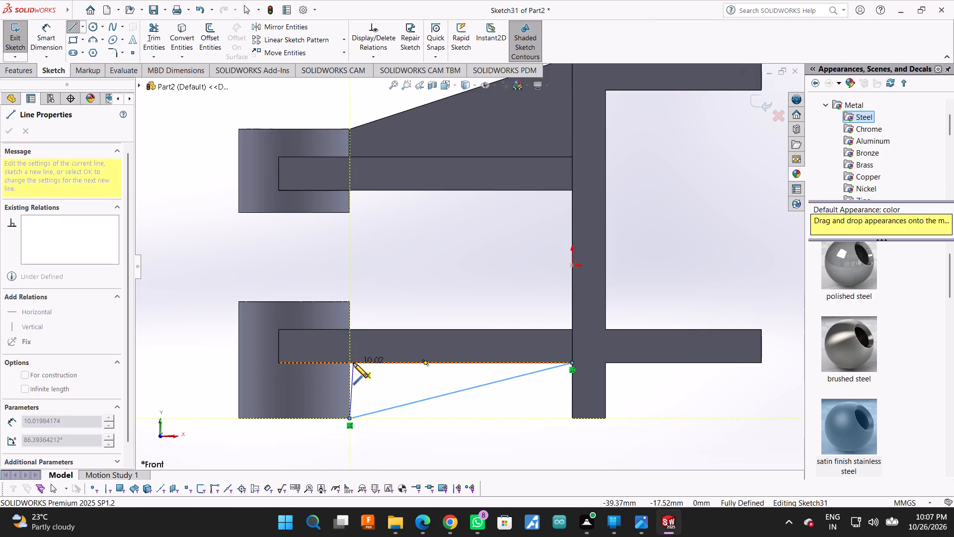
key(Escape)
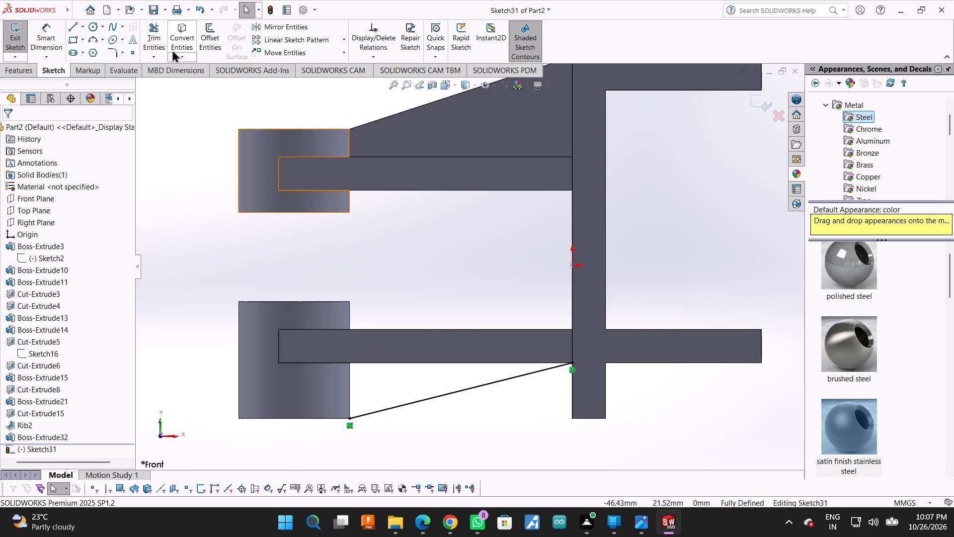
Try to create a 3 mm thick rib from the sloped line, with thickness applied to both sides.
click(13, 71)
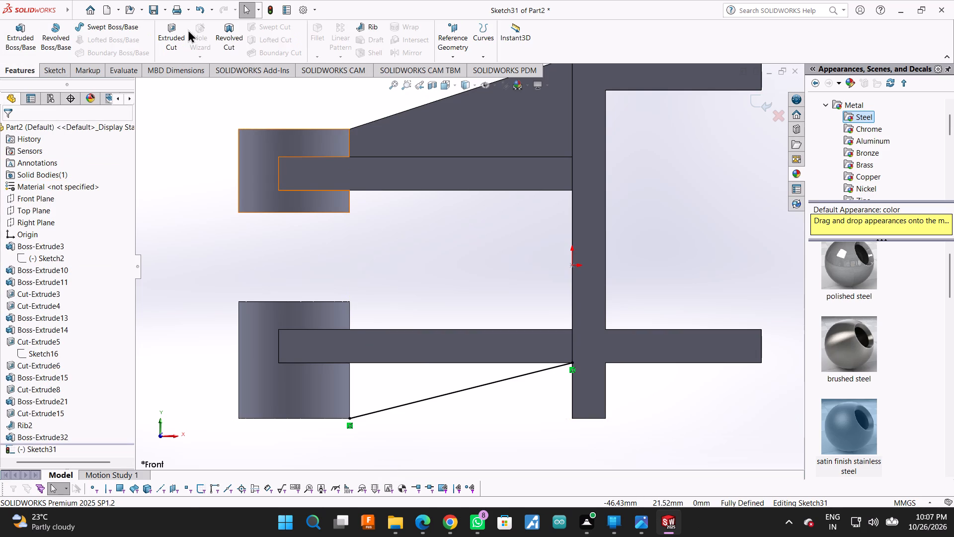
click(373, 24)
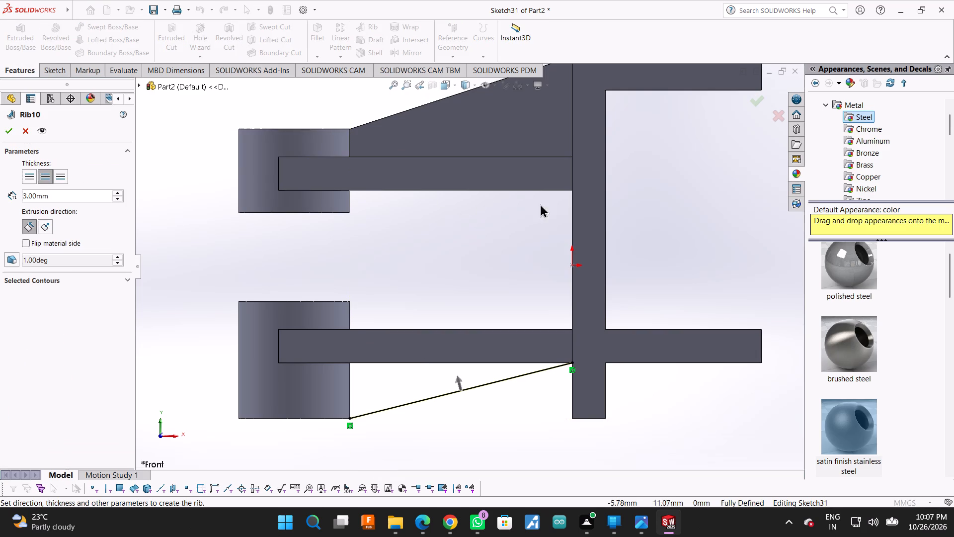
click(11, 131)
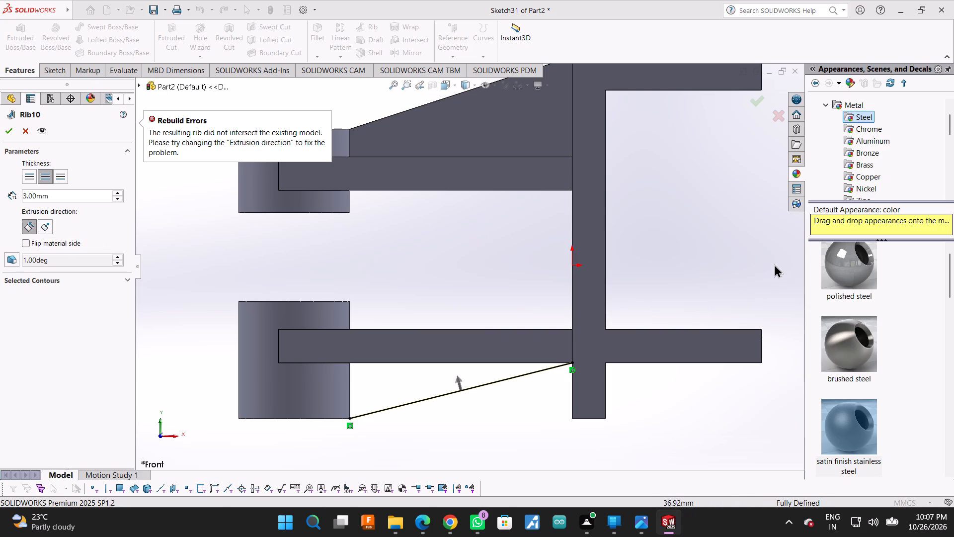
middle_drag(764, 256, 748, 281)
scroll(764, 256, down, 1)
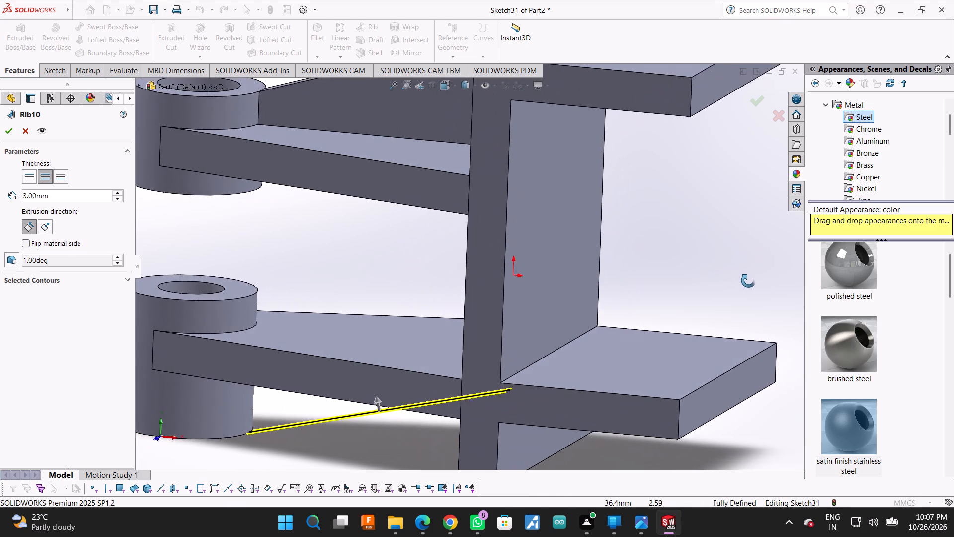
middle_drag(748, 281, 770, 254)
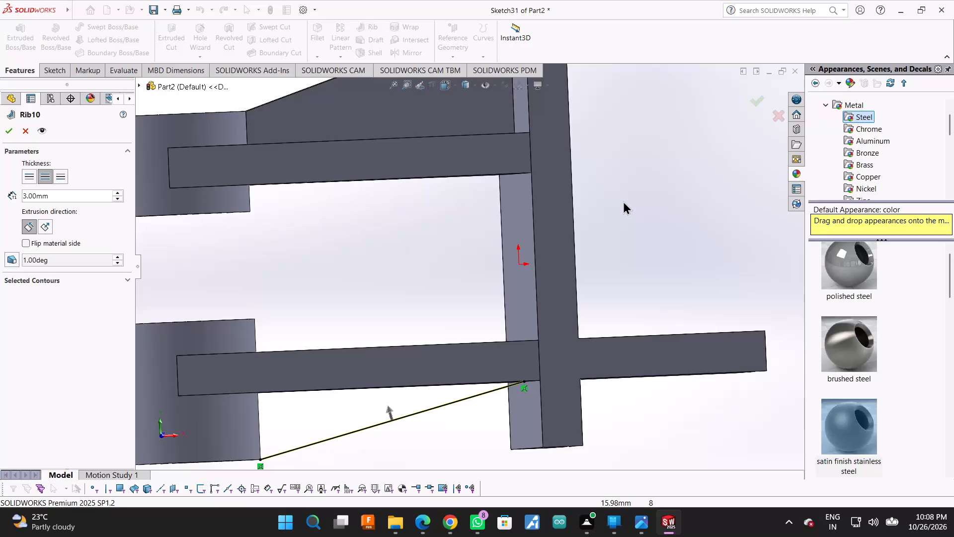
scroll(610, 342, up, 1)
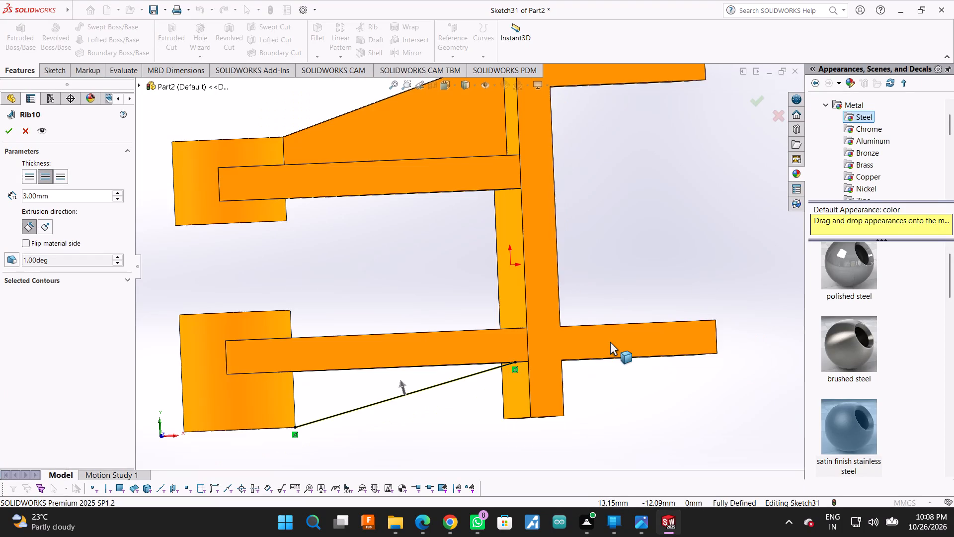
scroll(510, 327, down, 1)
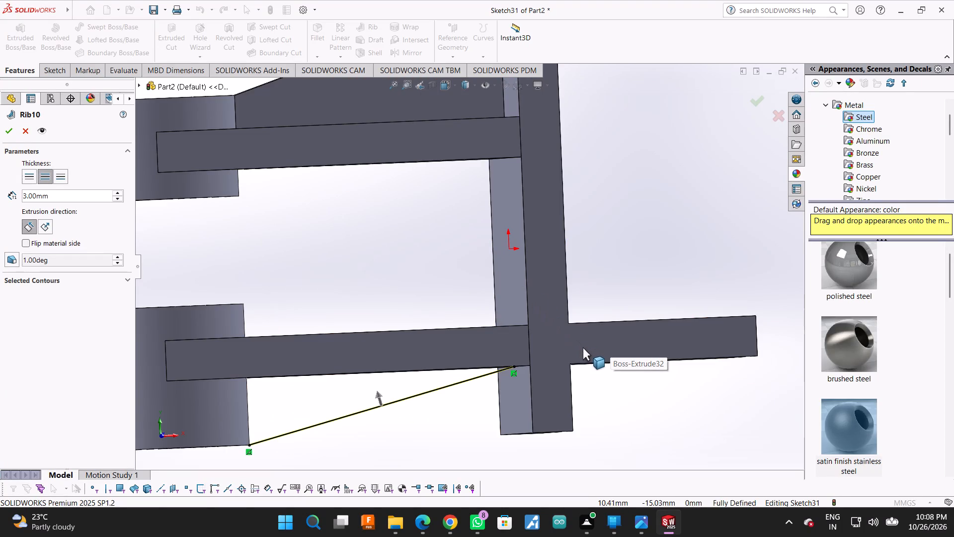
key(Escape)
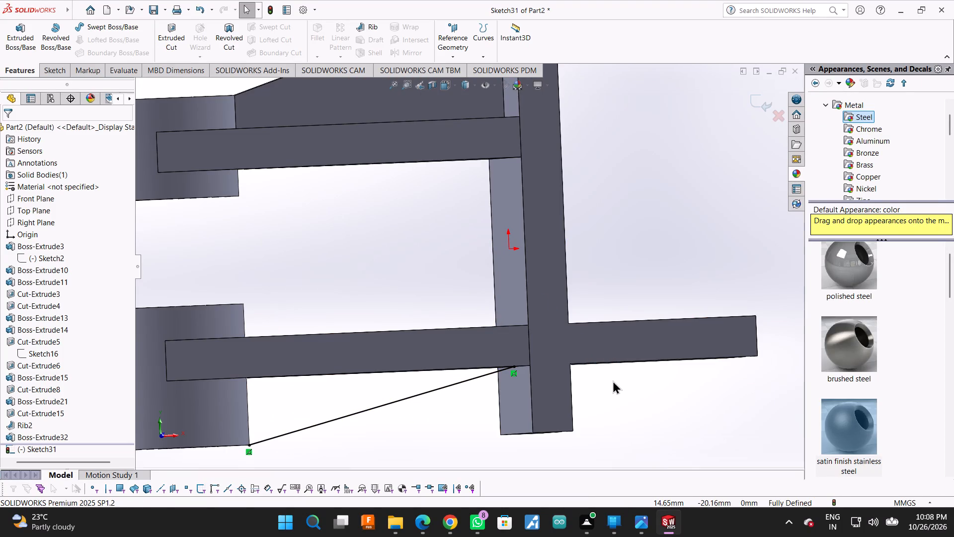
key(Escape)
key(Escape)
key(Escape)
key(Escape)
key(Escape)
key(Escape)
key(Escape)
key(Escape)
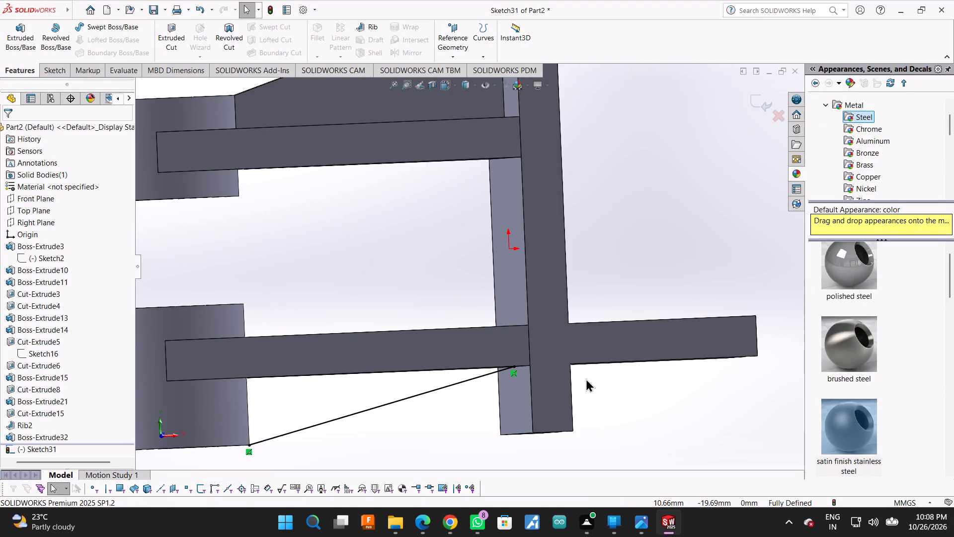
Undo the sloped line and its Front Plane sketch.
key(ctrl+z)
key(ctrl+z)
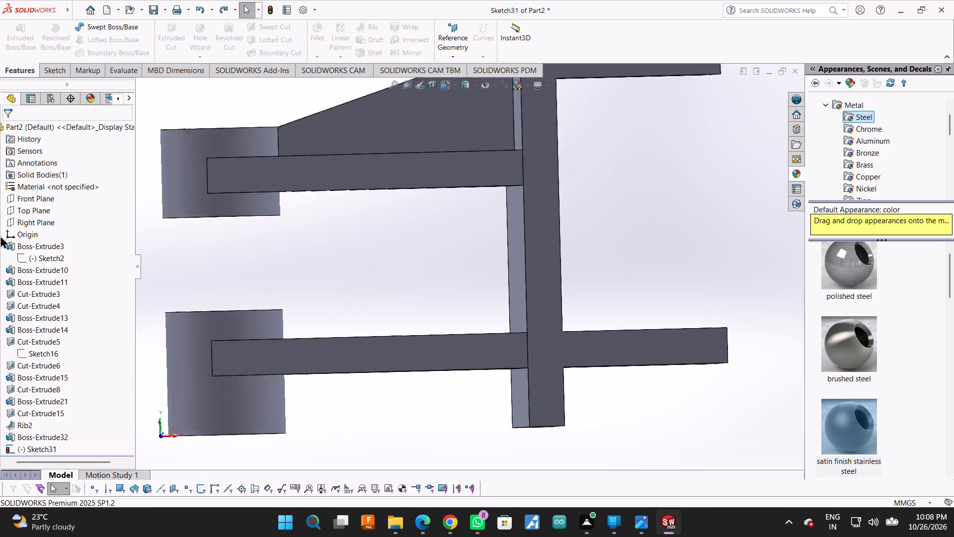
On the Front Plane, sketch a closed 40 mm wide rectangle between cylinders and upright, from the upper arm's underside to the lower cylinder's base.
click(24, 200)
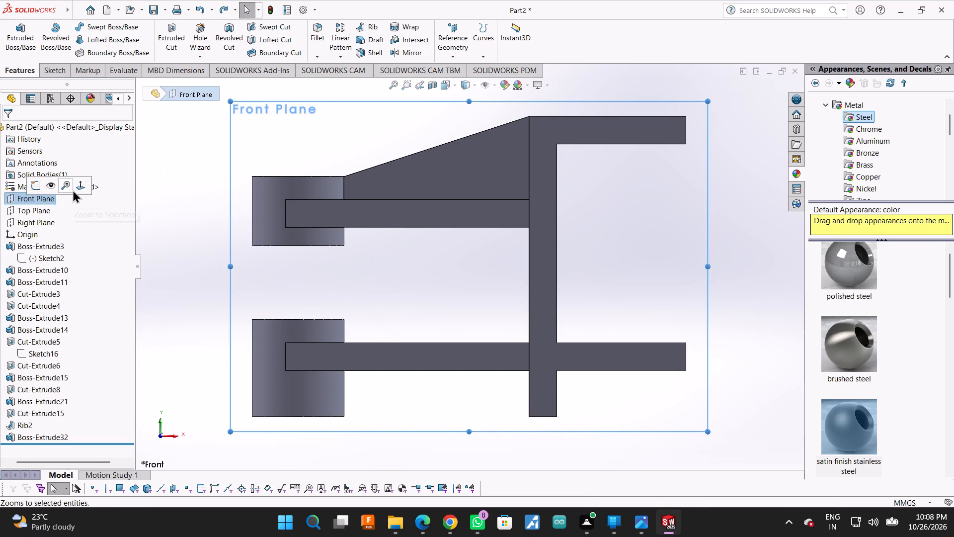
click(73, 189)
click(37, 205)
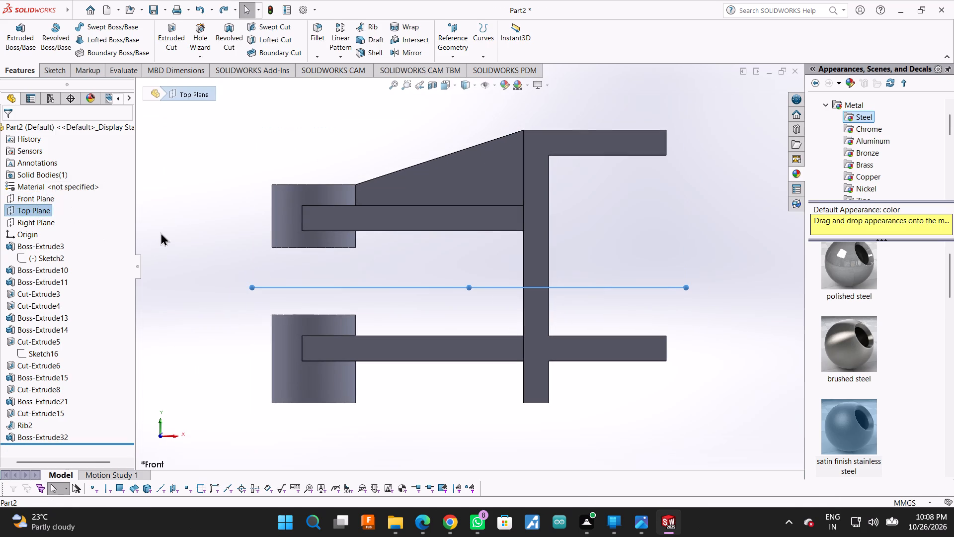
click(160, 232)
click(44, 70)
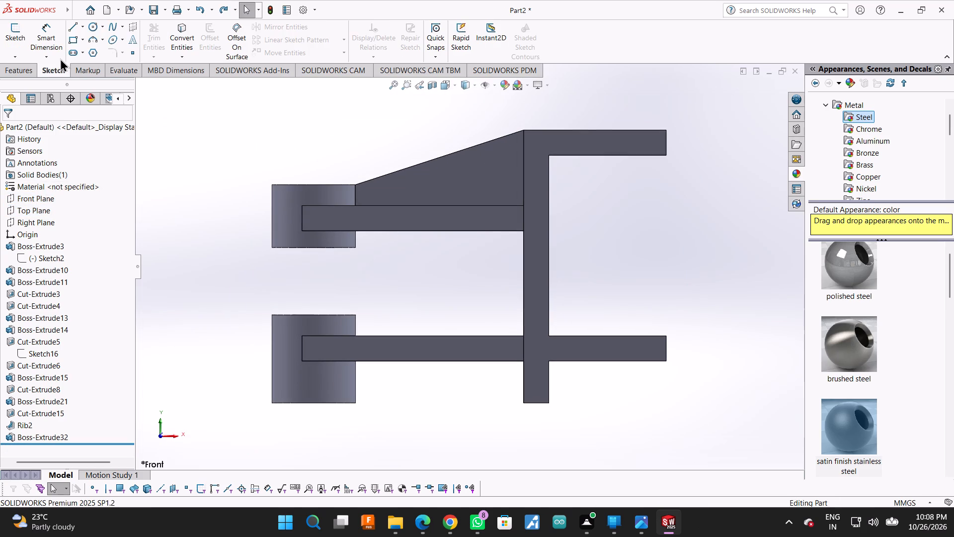
click(70, 31)
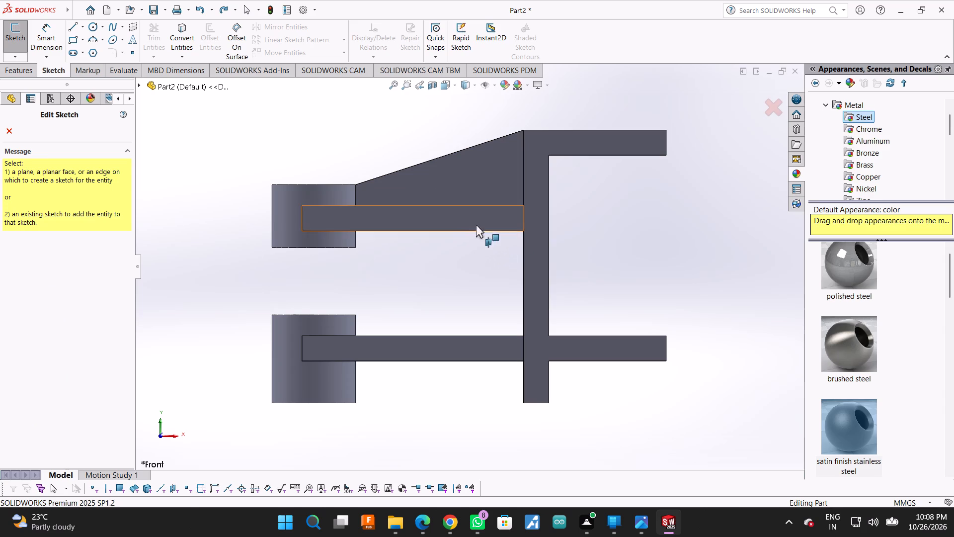
click(159, 89)
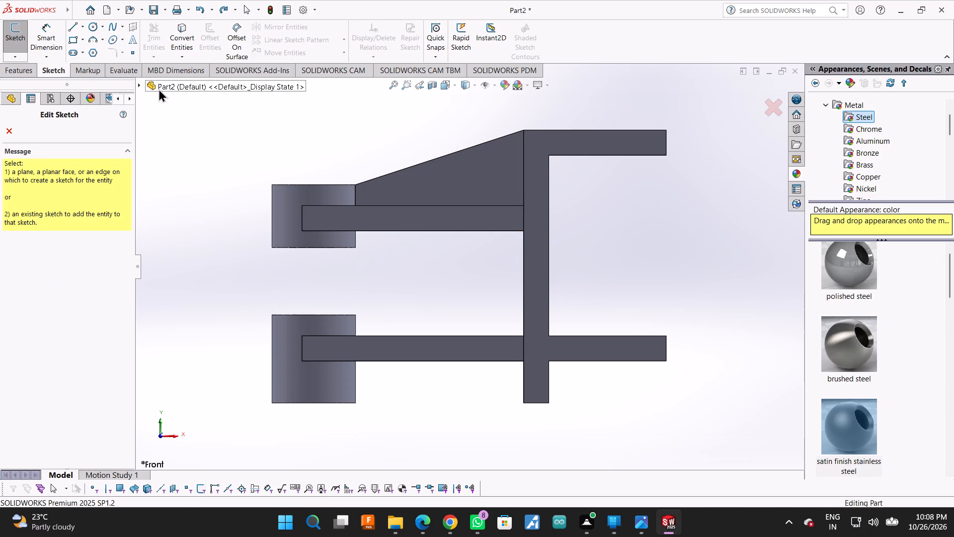
click(174, 158)
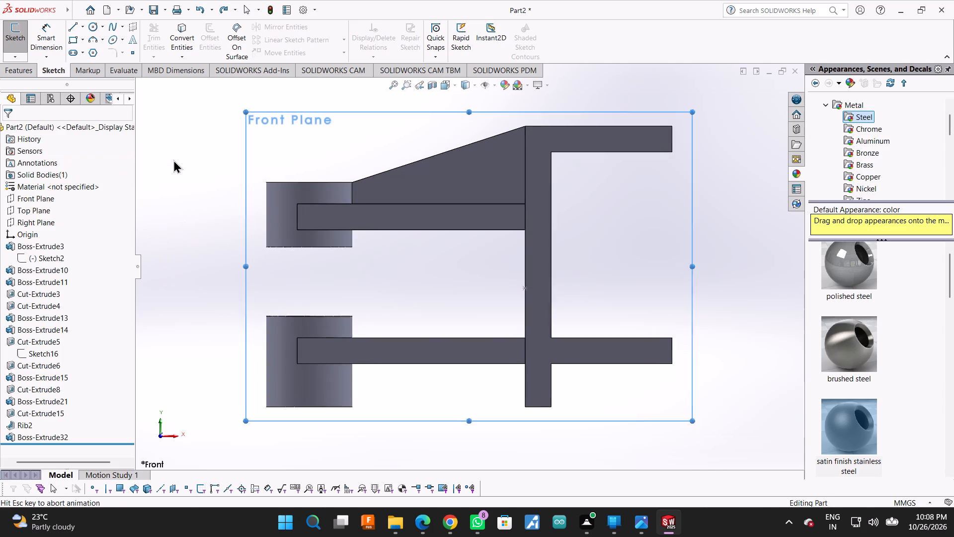
click(528, 228)
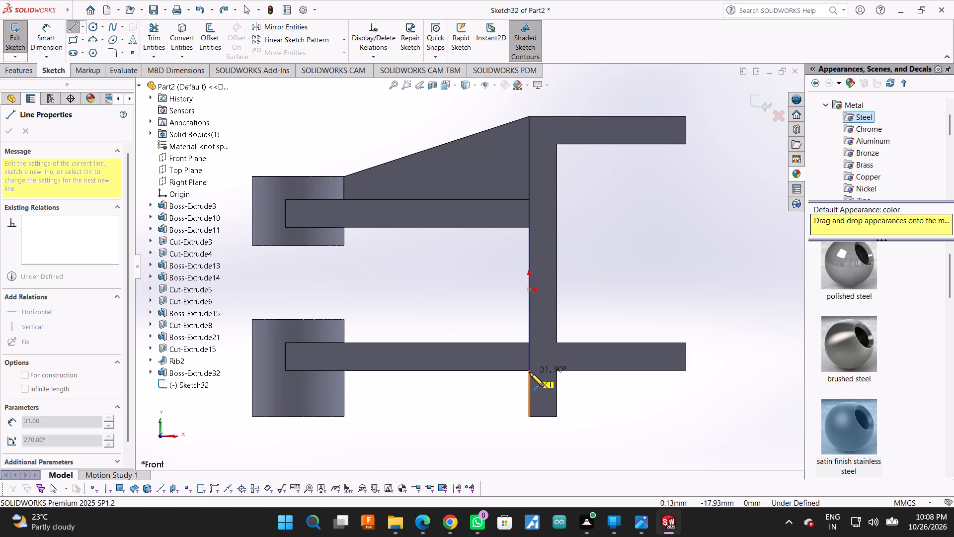
click(529, 418)
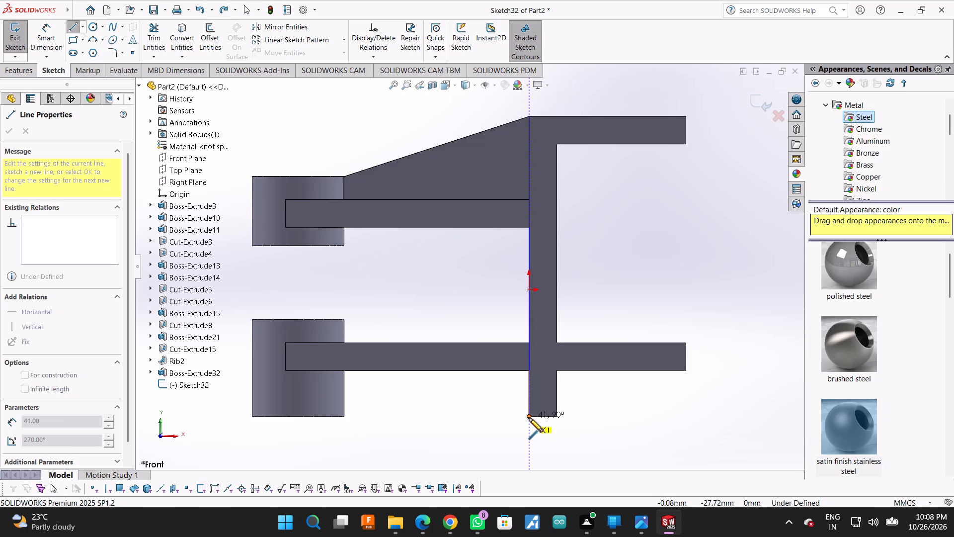
click(345, 416)
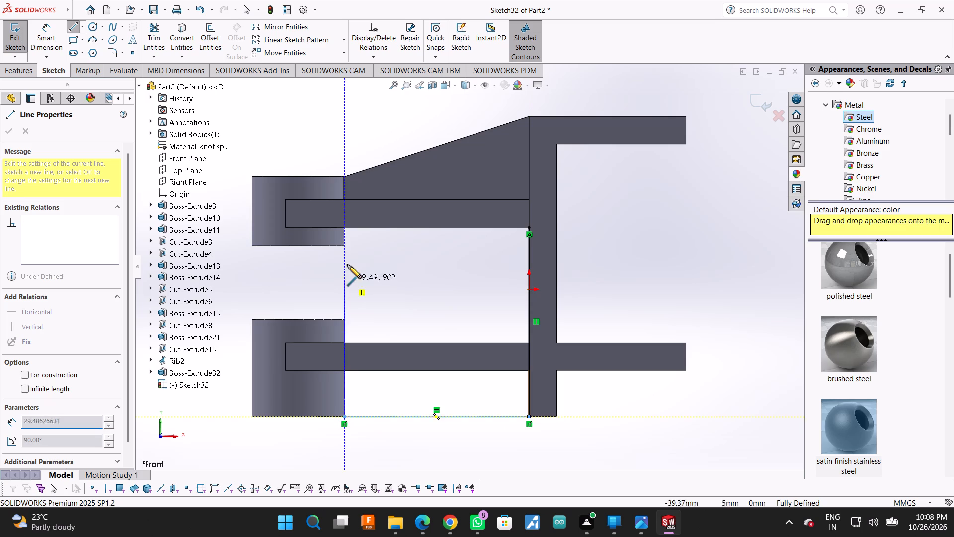
click(346, 228)
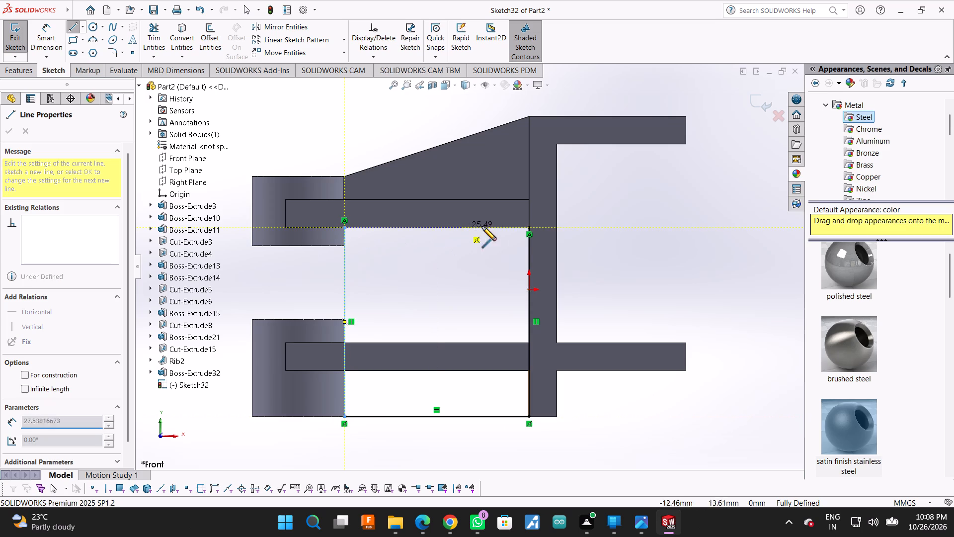
click(529, 228)
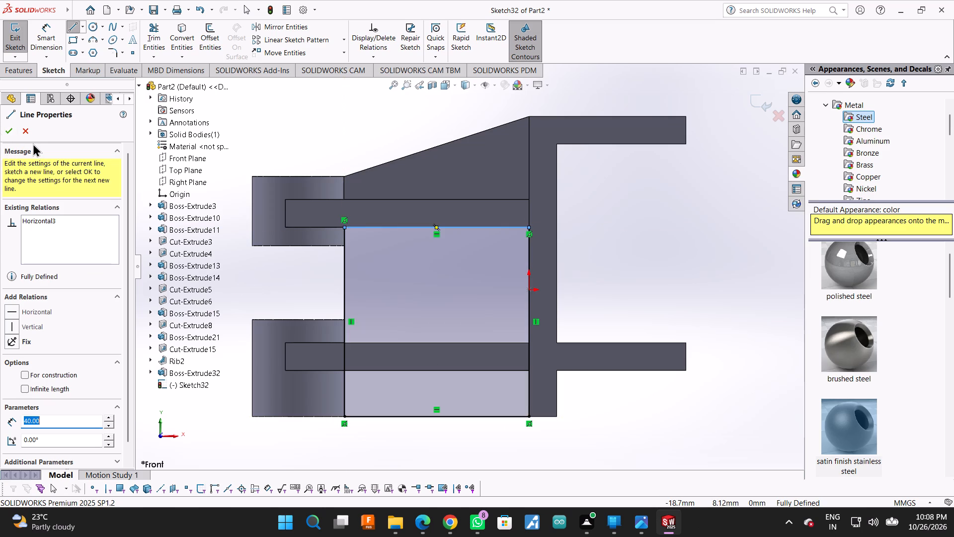
click(10, 132)
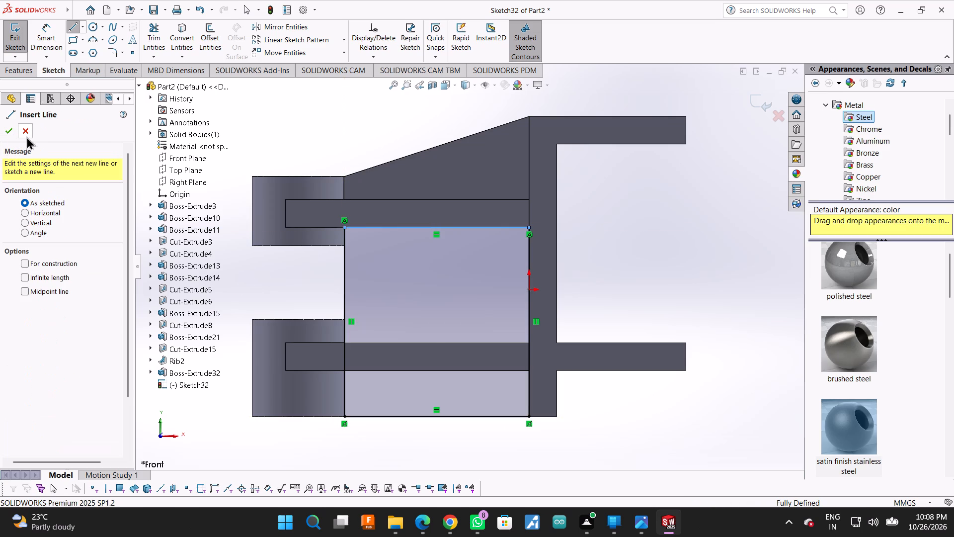
click(8, 126)
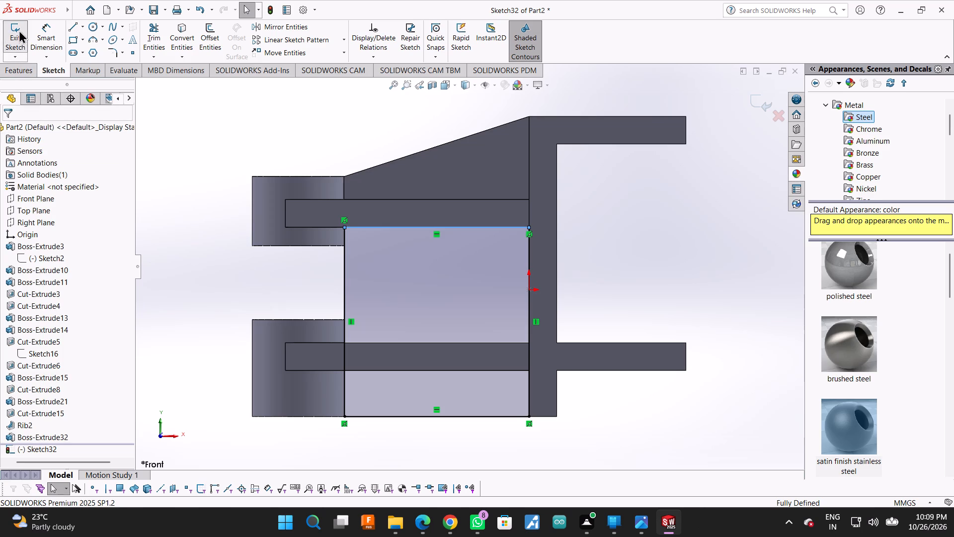
click(20, 73)
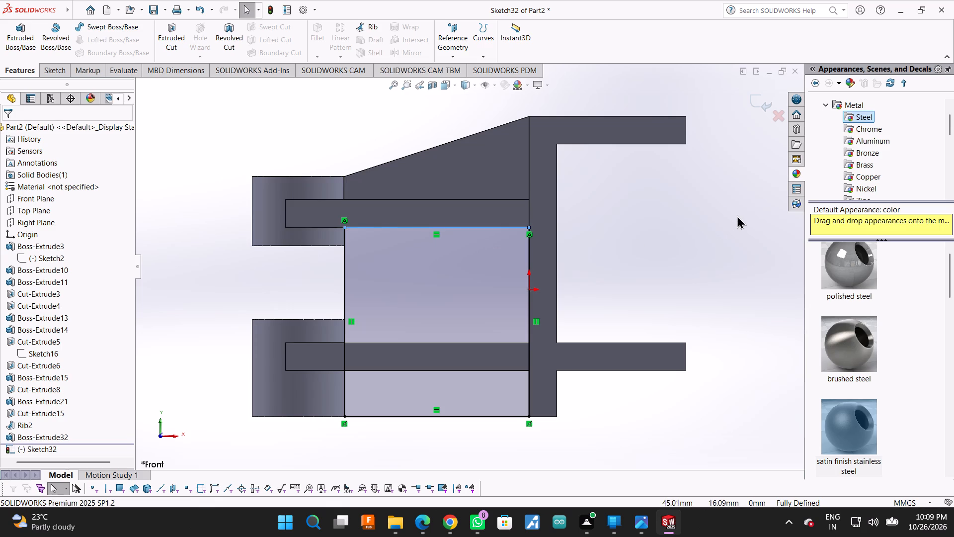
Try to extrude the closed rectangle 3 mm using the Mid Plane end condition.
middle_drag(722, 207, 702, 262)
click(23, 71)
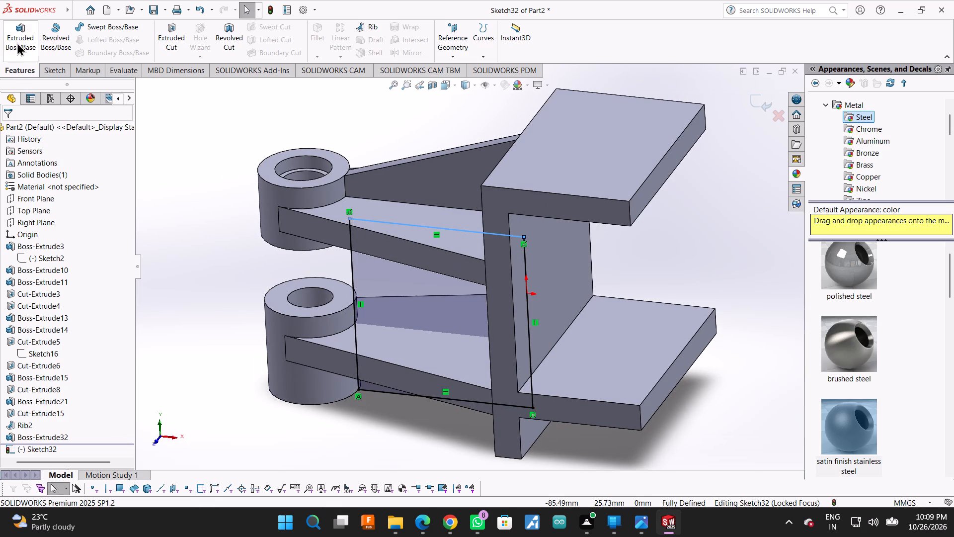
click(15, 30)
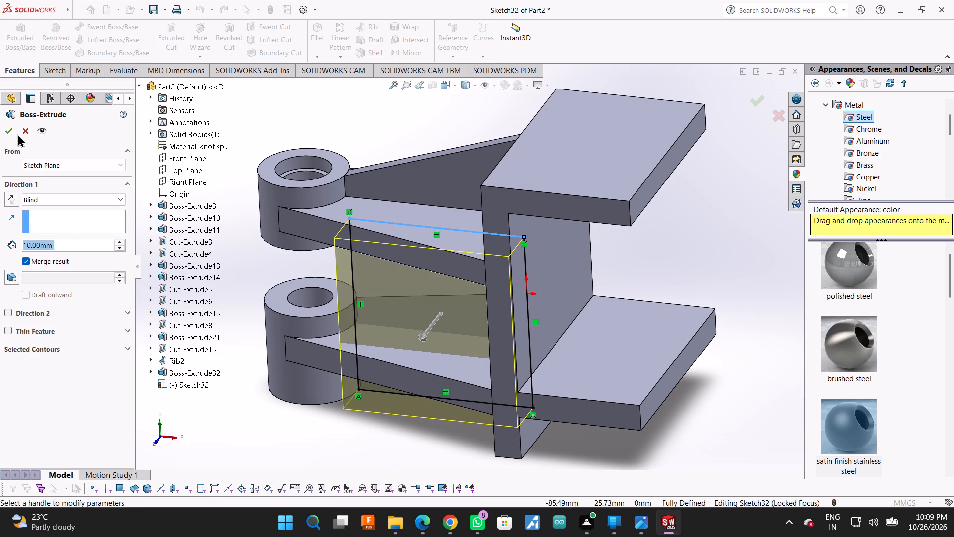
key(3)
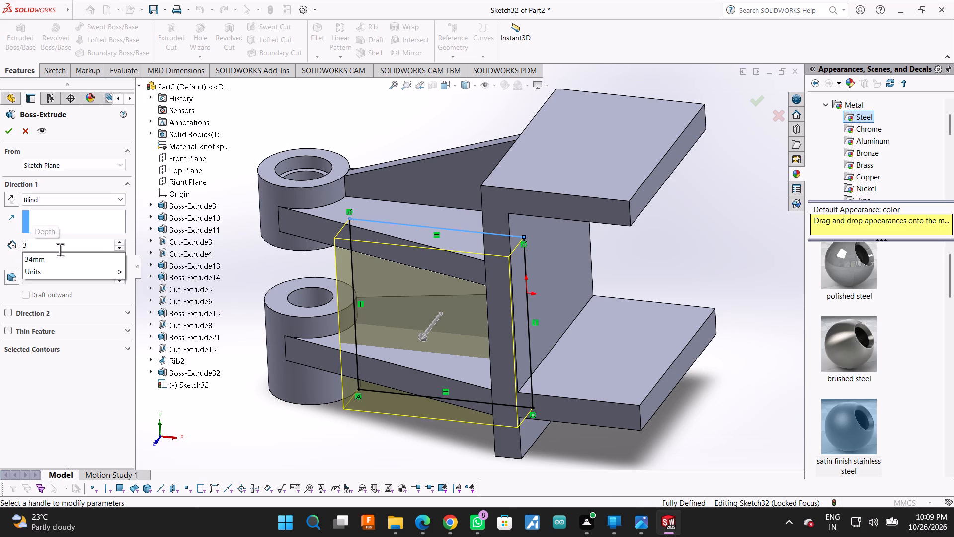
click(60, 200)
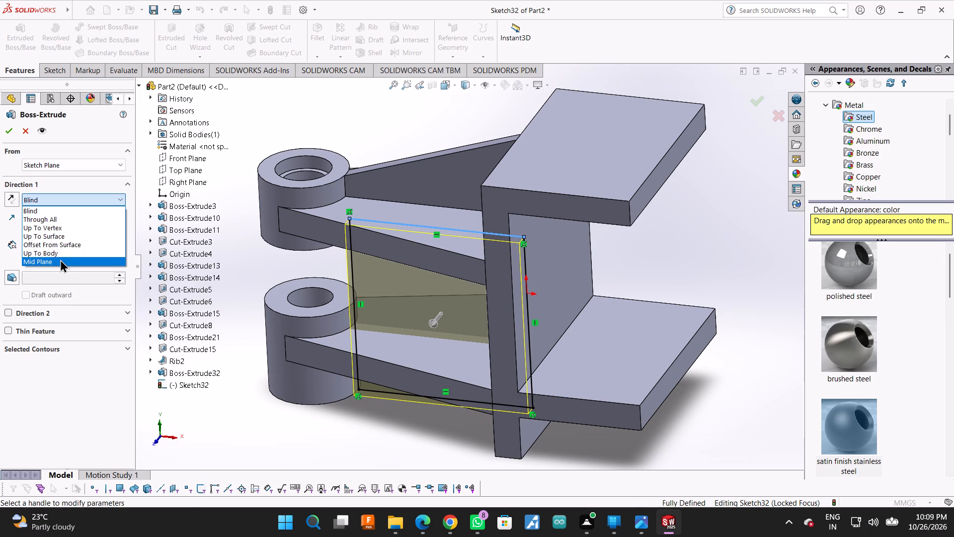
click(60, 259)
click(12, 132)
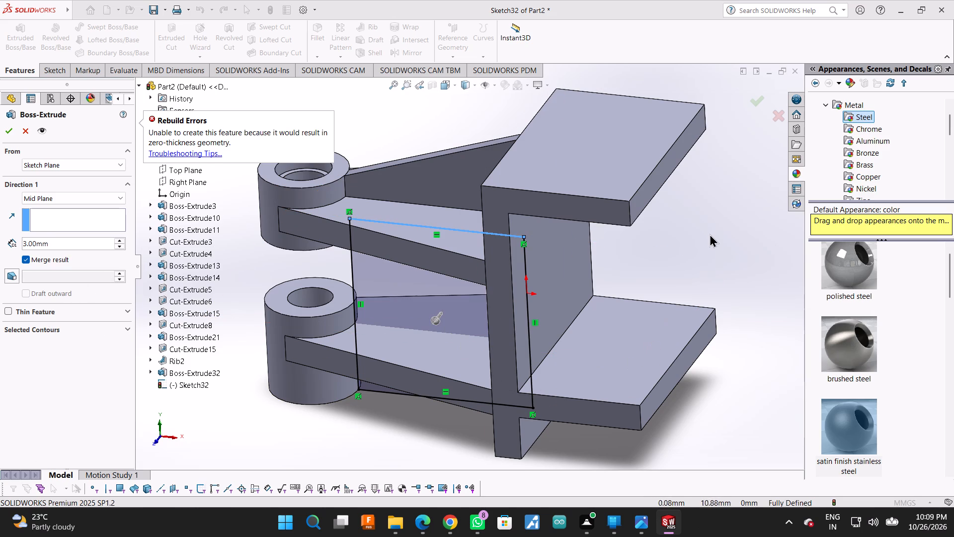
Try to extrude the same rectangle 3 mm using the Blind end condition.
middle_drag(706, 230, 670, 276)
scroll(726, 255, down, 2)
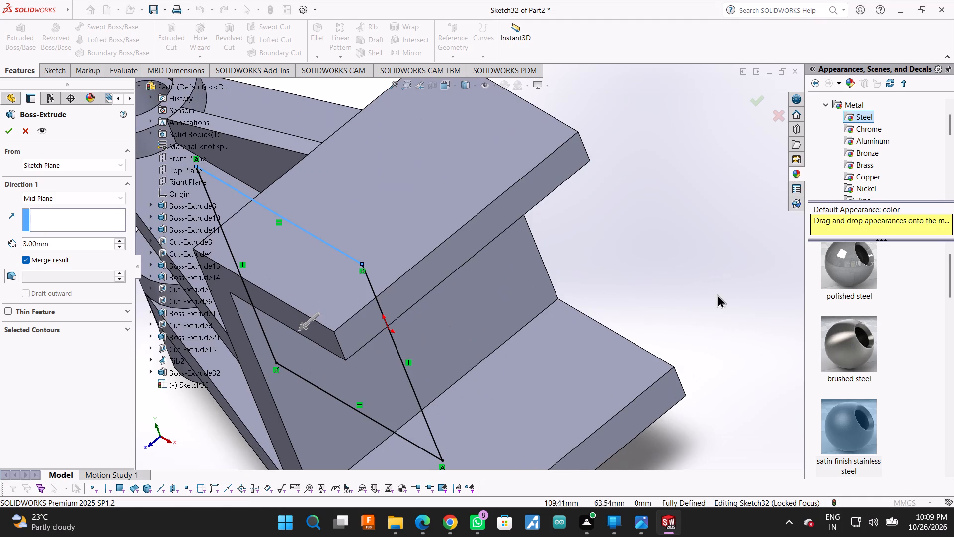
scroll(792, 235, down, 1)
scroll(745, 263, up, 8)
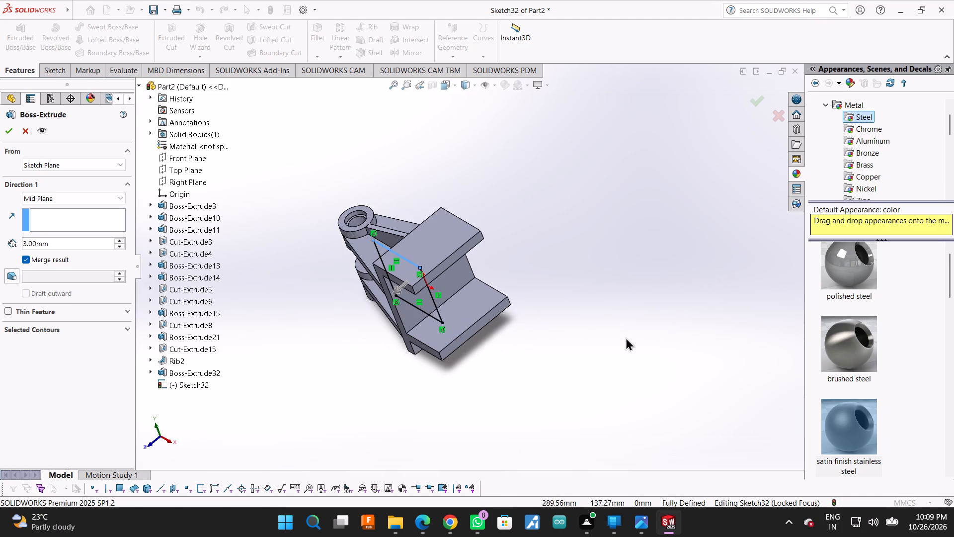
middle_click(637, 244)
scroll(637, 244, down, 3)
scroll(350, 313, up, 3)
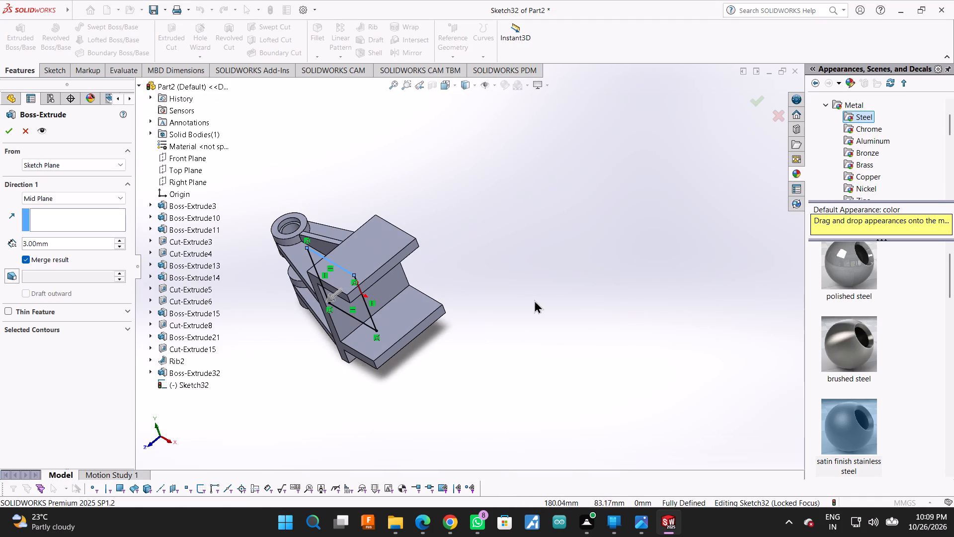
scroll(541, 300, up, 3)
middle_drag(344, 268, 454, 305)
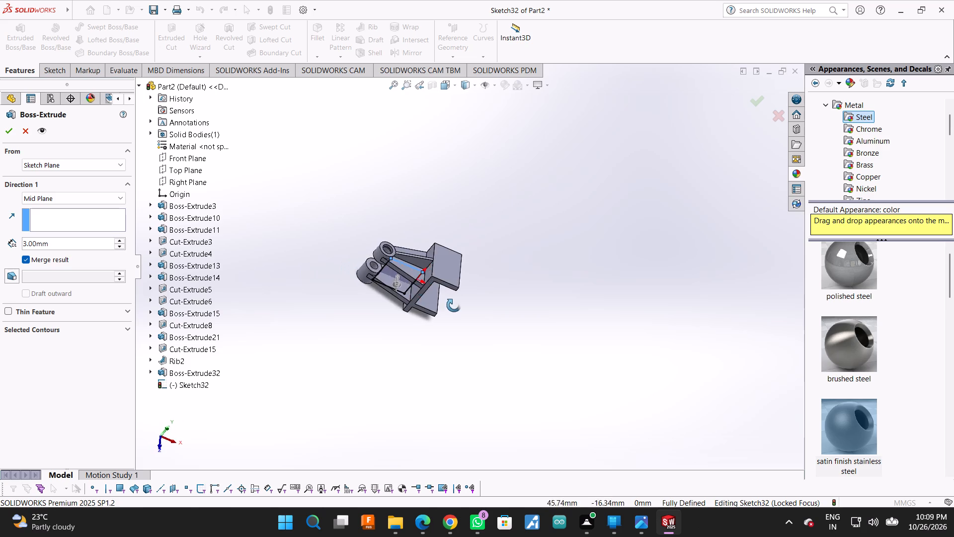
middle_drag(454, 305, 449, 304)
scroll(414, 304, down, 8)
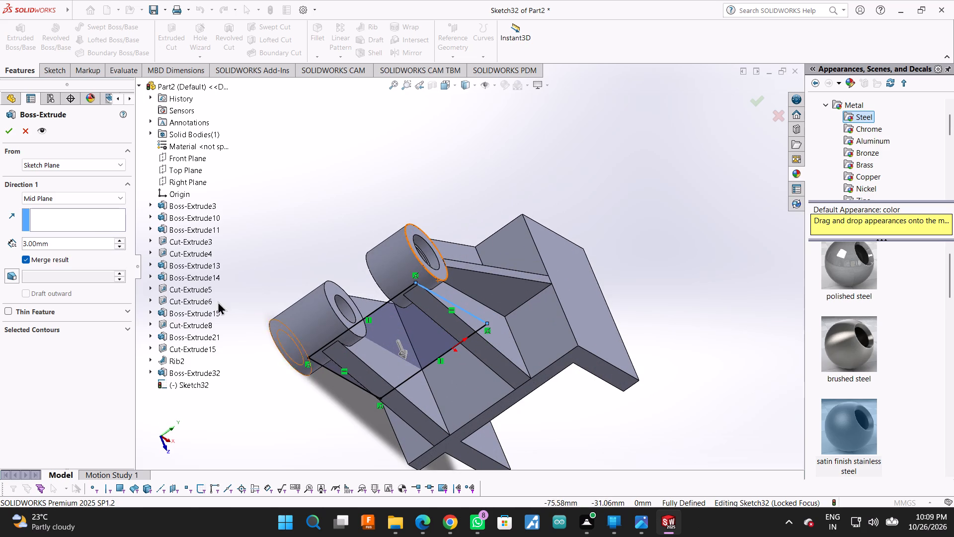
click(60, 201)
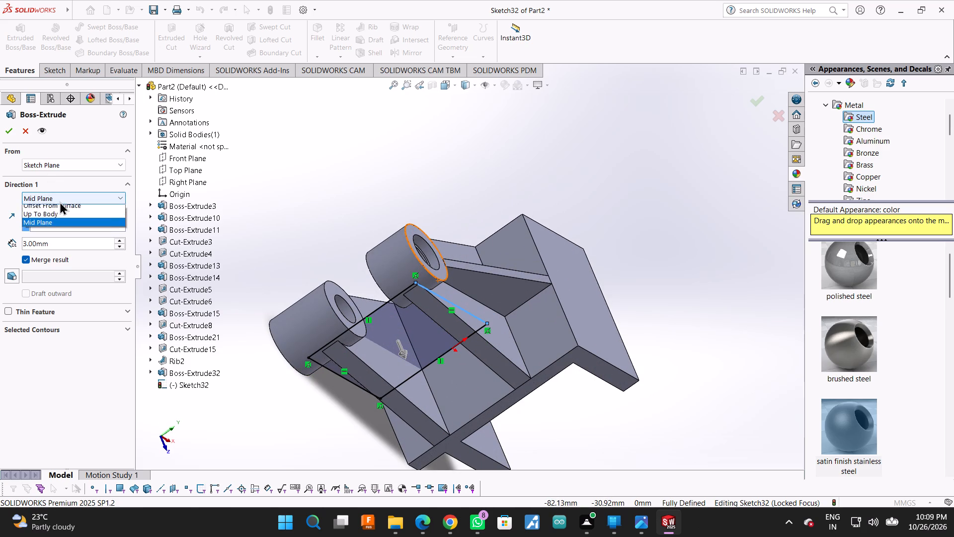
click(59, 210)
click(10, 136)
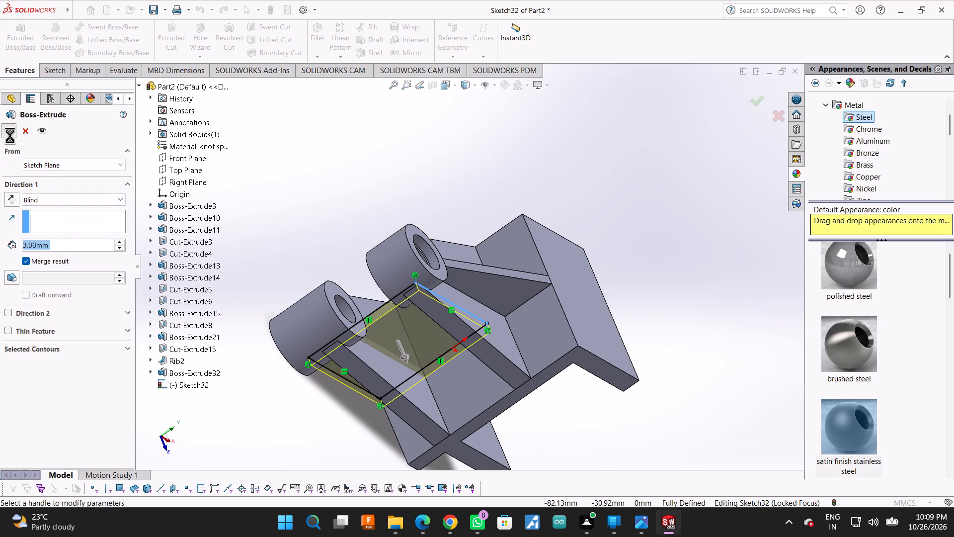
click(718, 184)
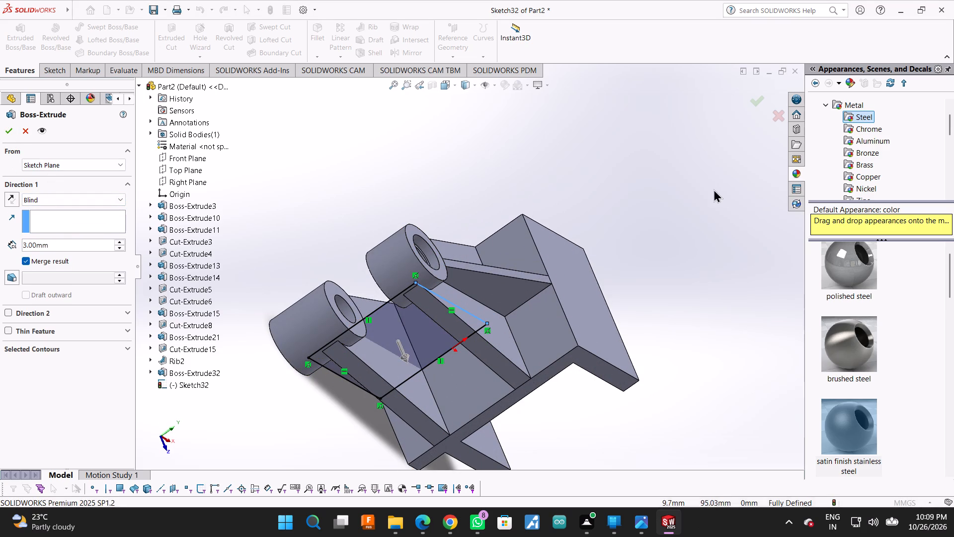
Examine where the rectangle's edges meet the cylinders, arms and upright, and abandon the extrusion.
middle_drag(657, 237, 615, 257)
middle_drag(589, 206, 587, 196)
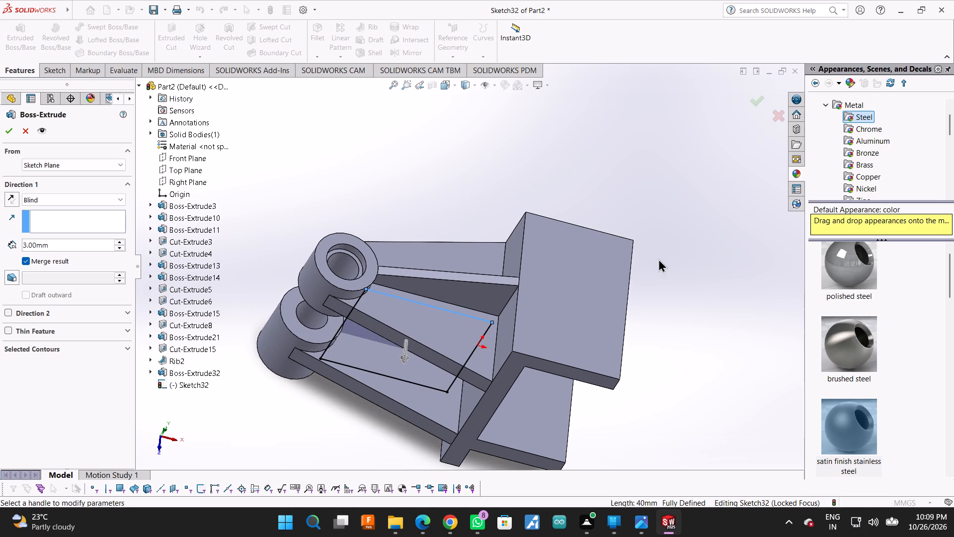
middle_drag(665, 264, 665, 187)
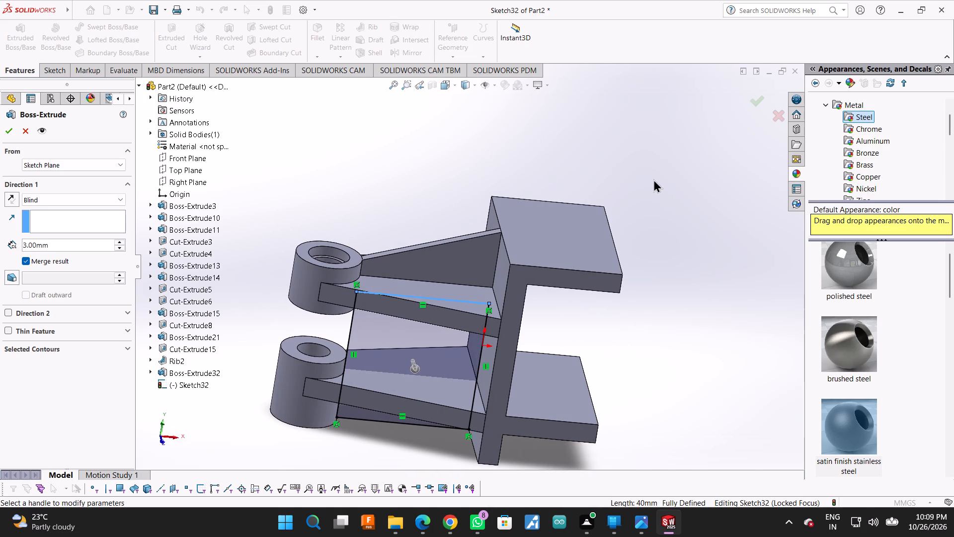
middle_drag(689, 266, 678, 192)
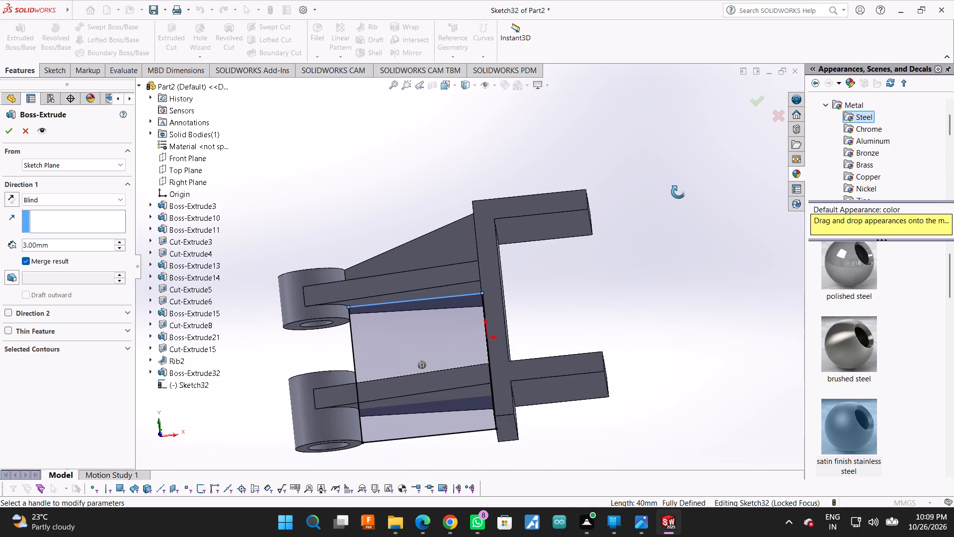
middle_drag(678, 192, 679, 223)
scroll(353, 422, down, 6)
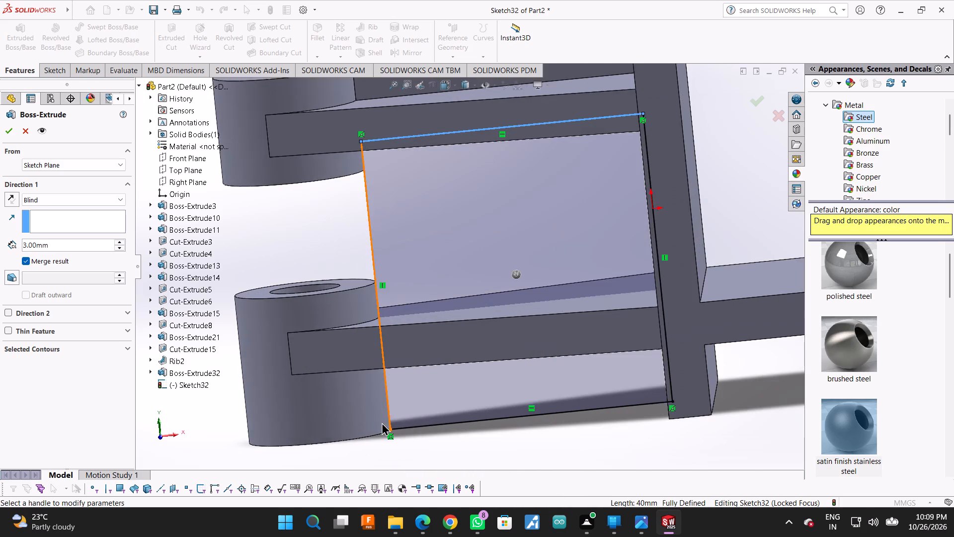
scroll(382, 422, down, 3)
scroll(417, 404, up, 7)
scroll(440, 199, up, 3)
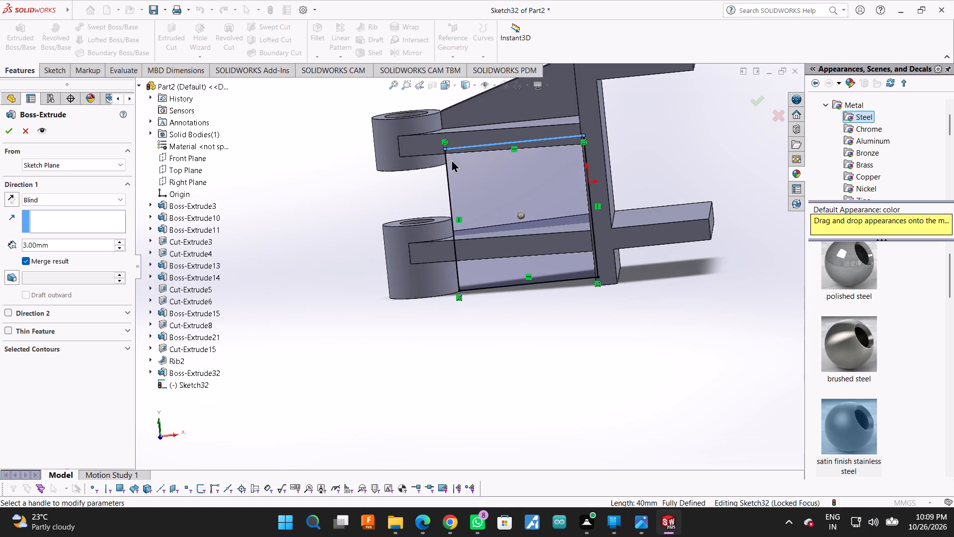
scroll(458, 138, down, 2)
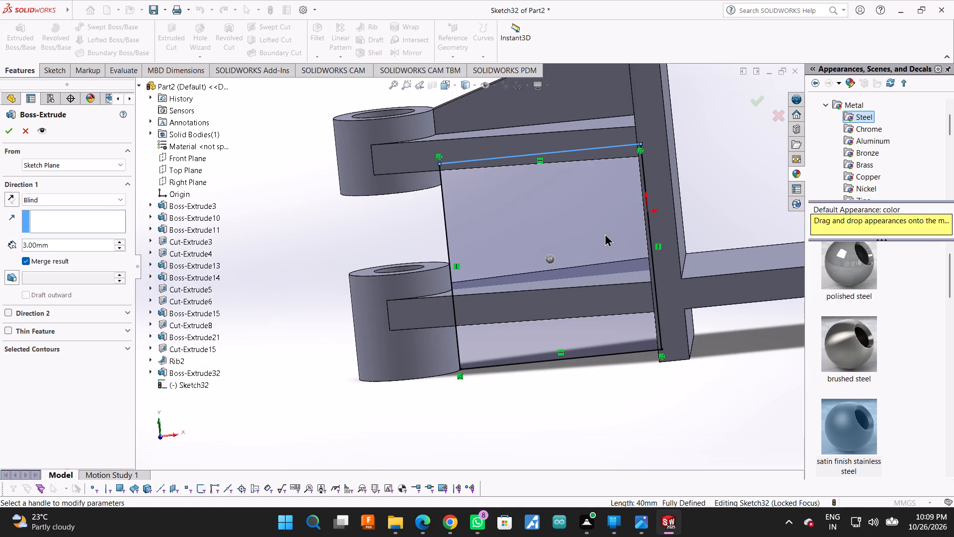
middle_drag(689, 196, 703, 171)
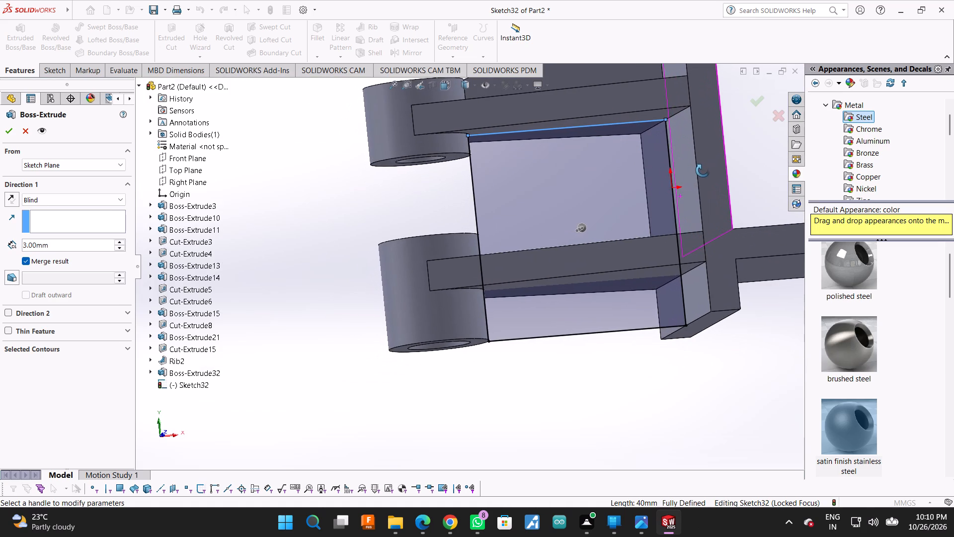
middle_drag(703, 171, 704, 174)
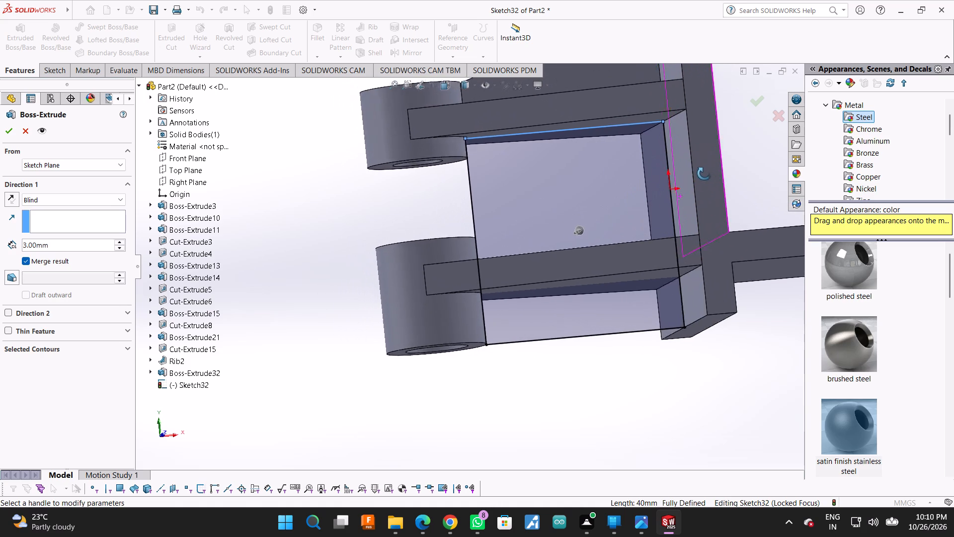
middle_drag(704, 174, 705, 174)
middle_click(705, 174)
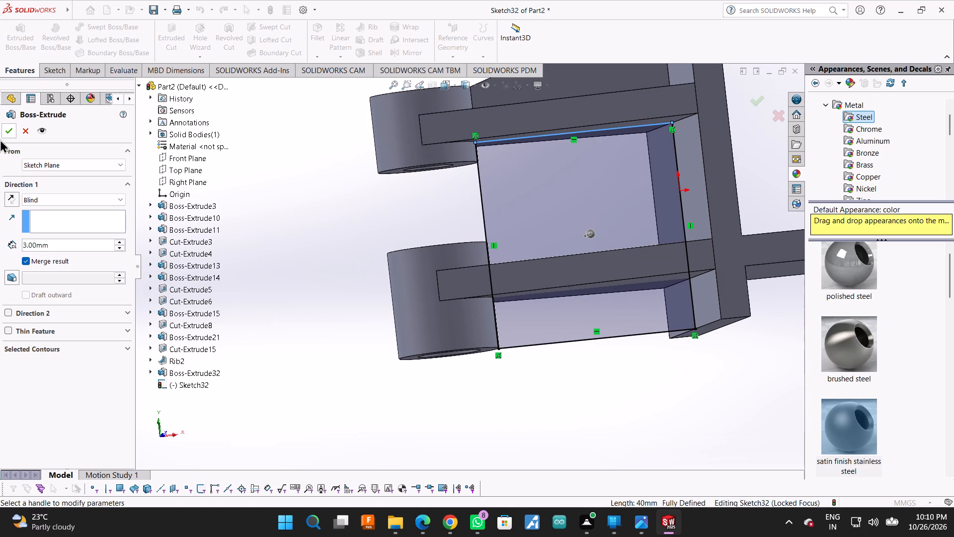
key(Escape)
key(Escape)
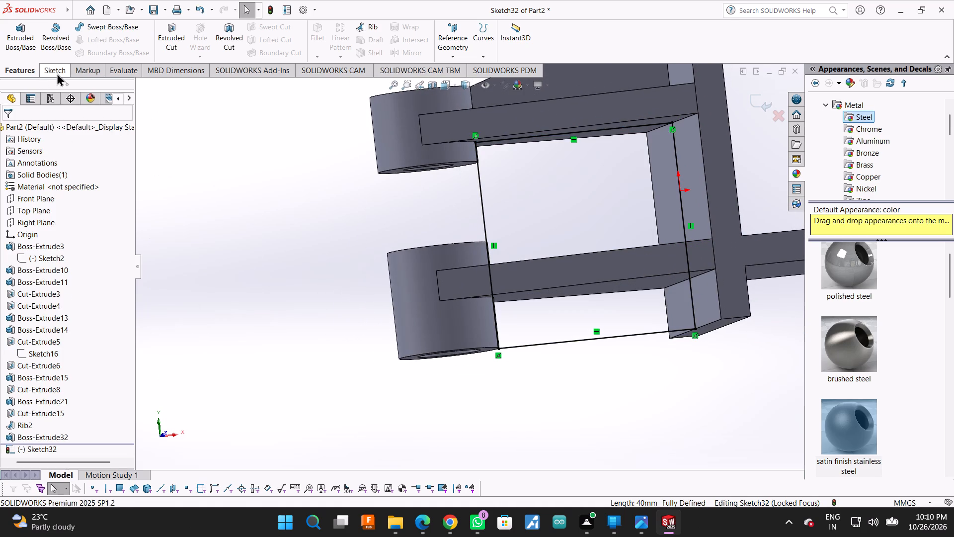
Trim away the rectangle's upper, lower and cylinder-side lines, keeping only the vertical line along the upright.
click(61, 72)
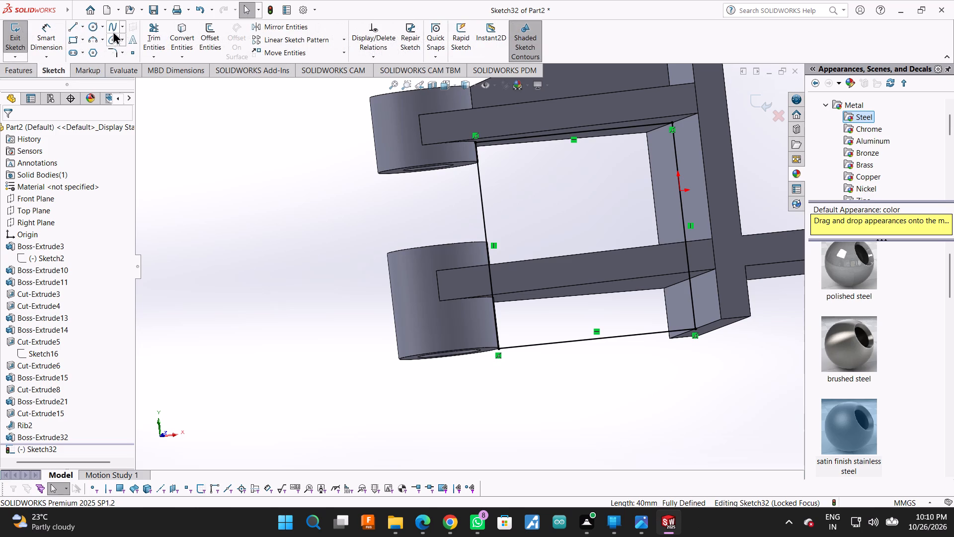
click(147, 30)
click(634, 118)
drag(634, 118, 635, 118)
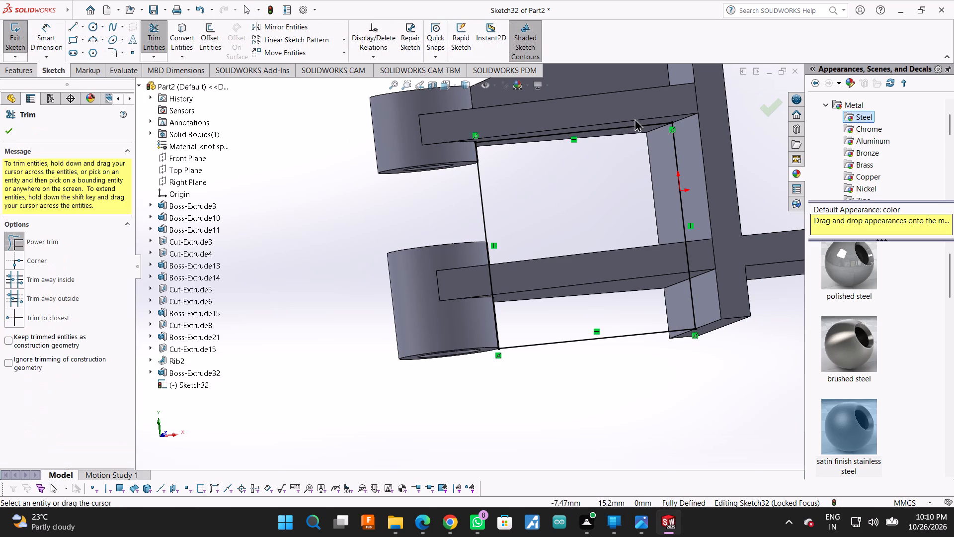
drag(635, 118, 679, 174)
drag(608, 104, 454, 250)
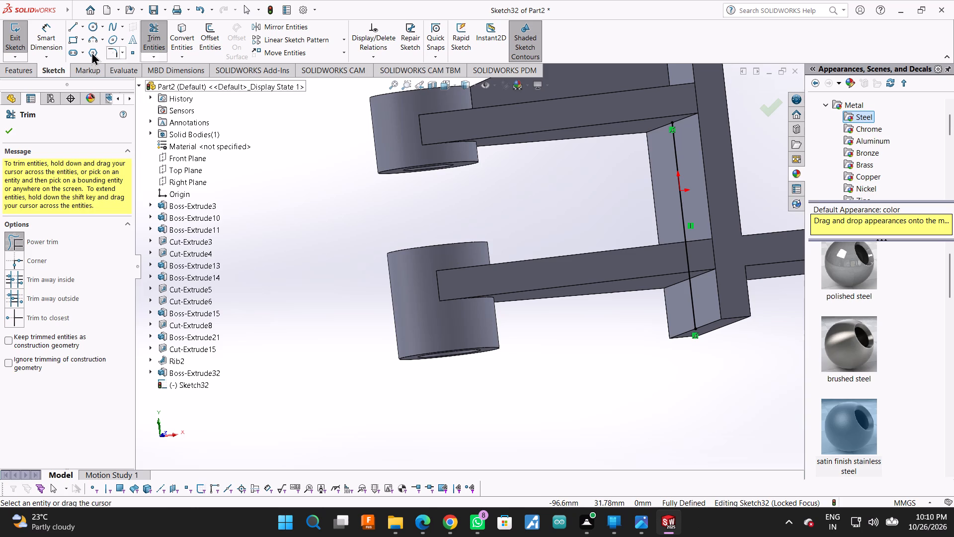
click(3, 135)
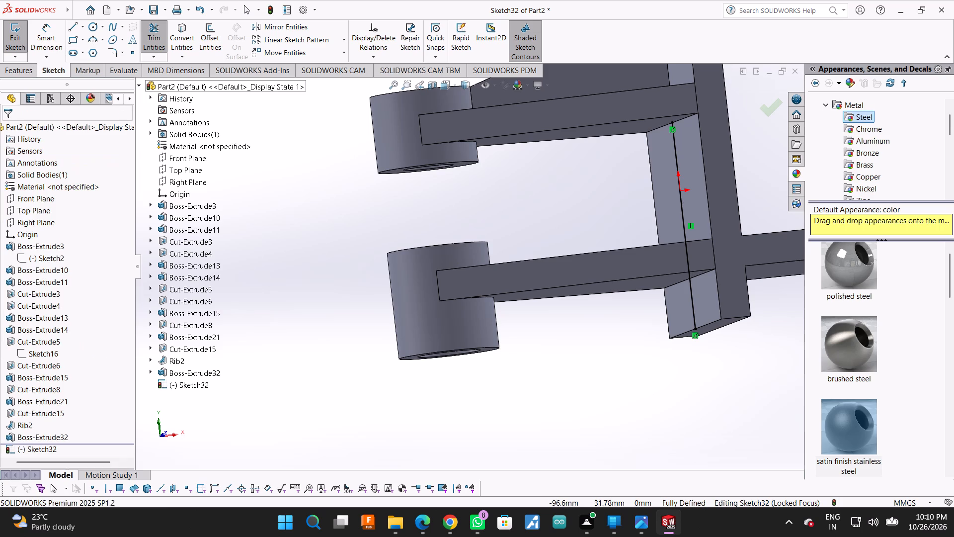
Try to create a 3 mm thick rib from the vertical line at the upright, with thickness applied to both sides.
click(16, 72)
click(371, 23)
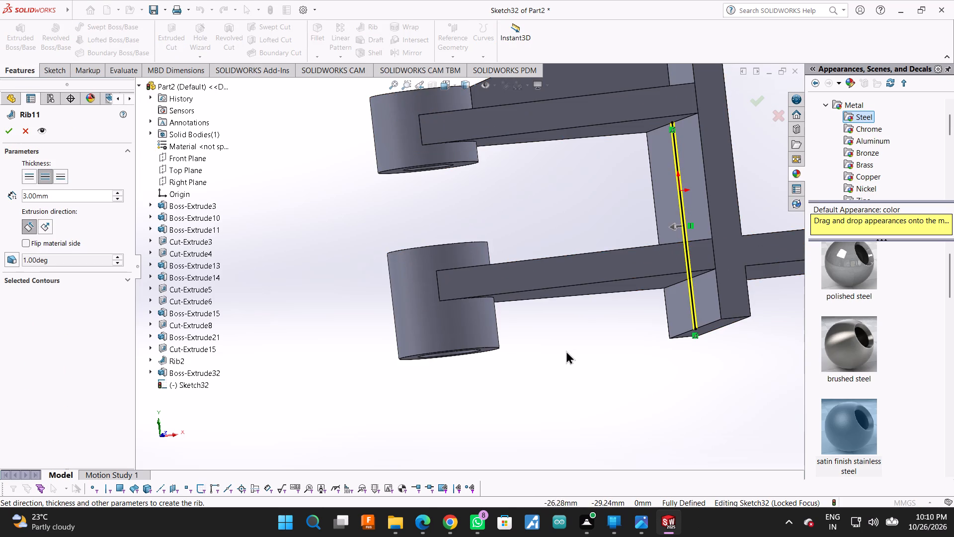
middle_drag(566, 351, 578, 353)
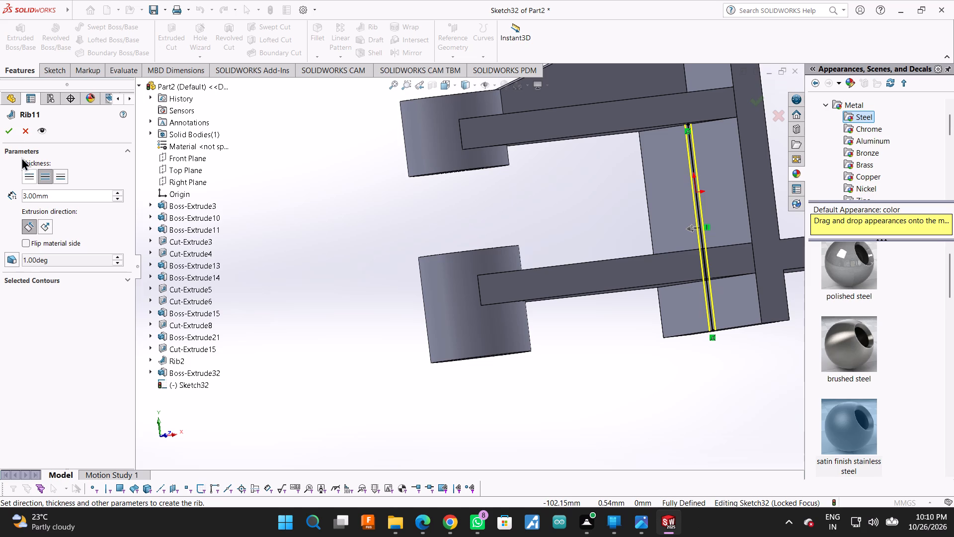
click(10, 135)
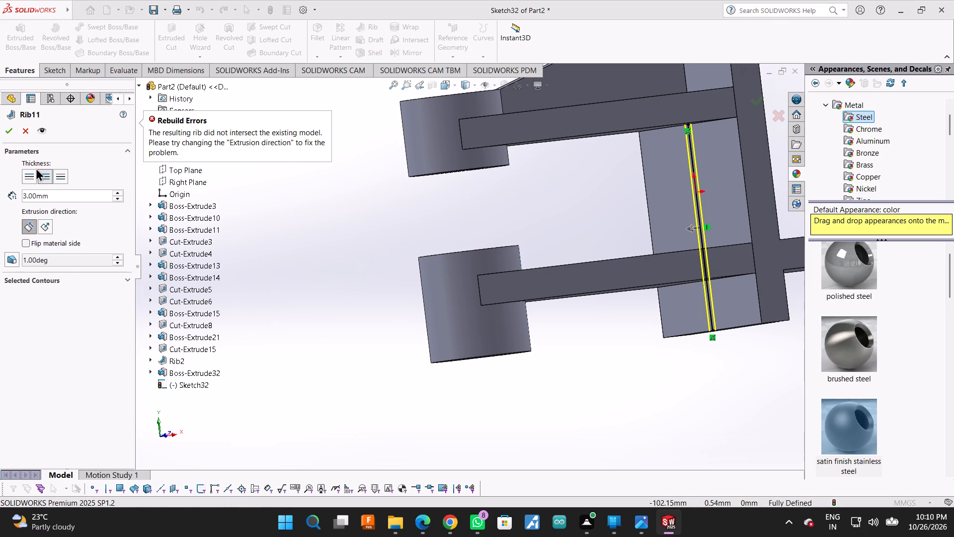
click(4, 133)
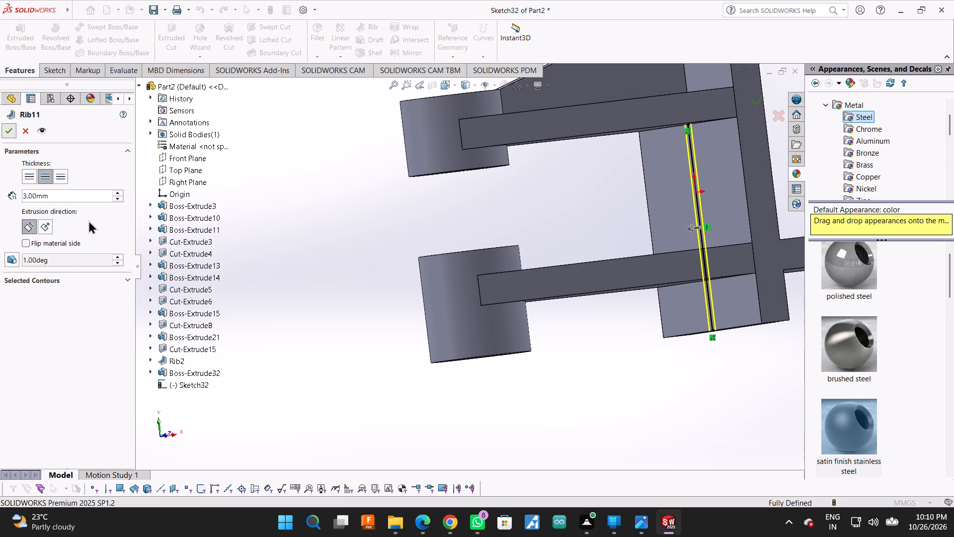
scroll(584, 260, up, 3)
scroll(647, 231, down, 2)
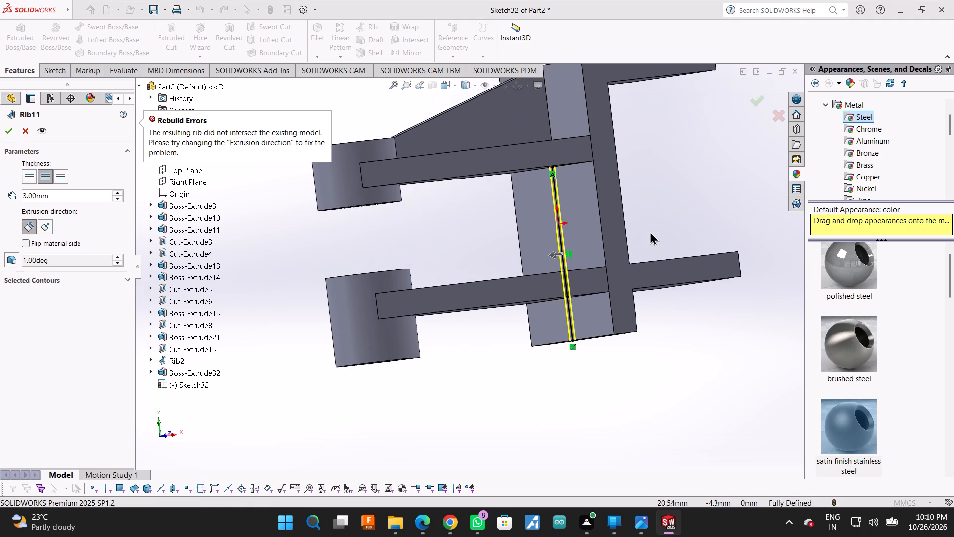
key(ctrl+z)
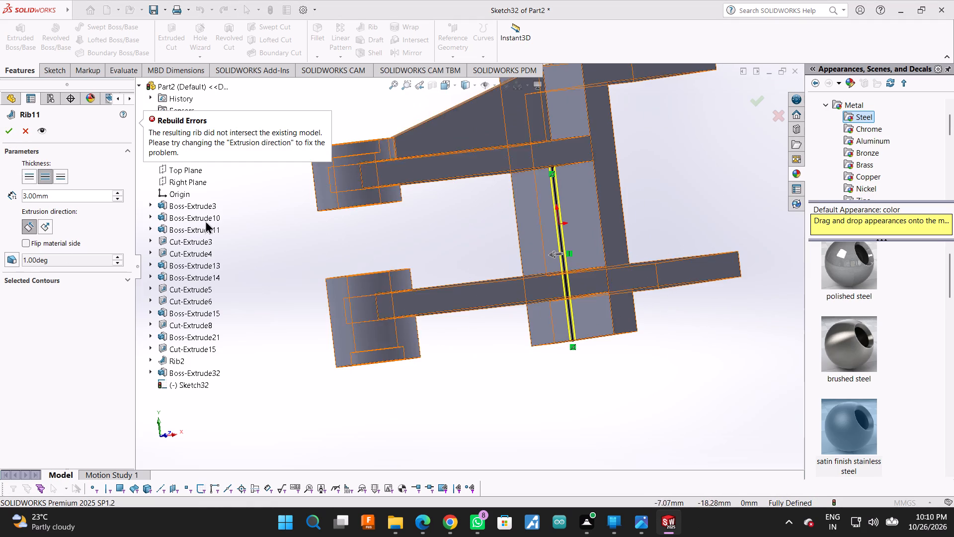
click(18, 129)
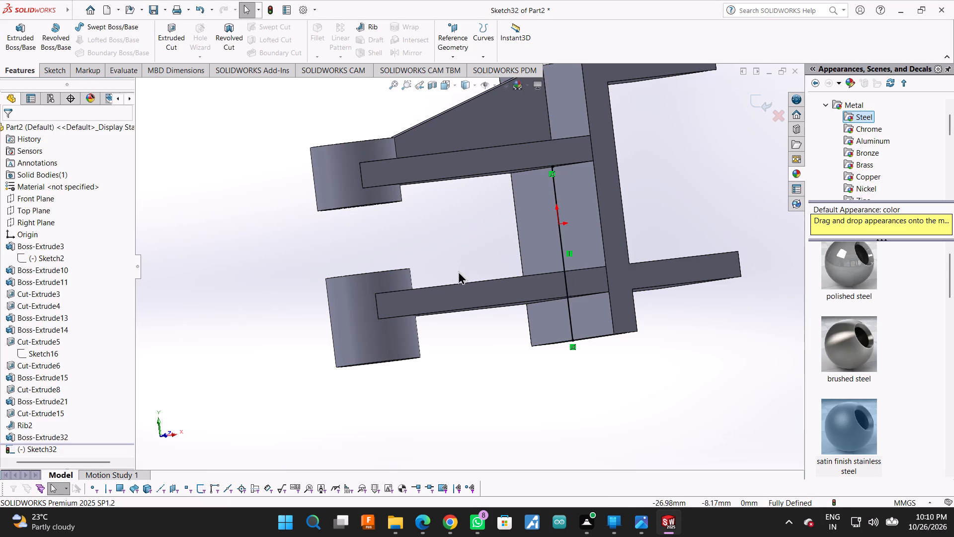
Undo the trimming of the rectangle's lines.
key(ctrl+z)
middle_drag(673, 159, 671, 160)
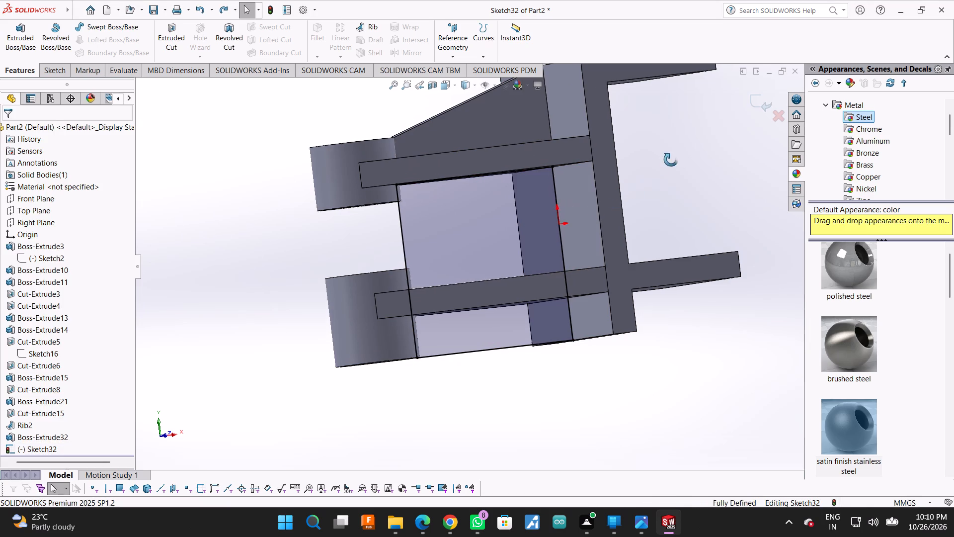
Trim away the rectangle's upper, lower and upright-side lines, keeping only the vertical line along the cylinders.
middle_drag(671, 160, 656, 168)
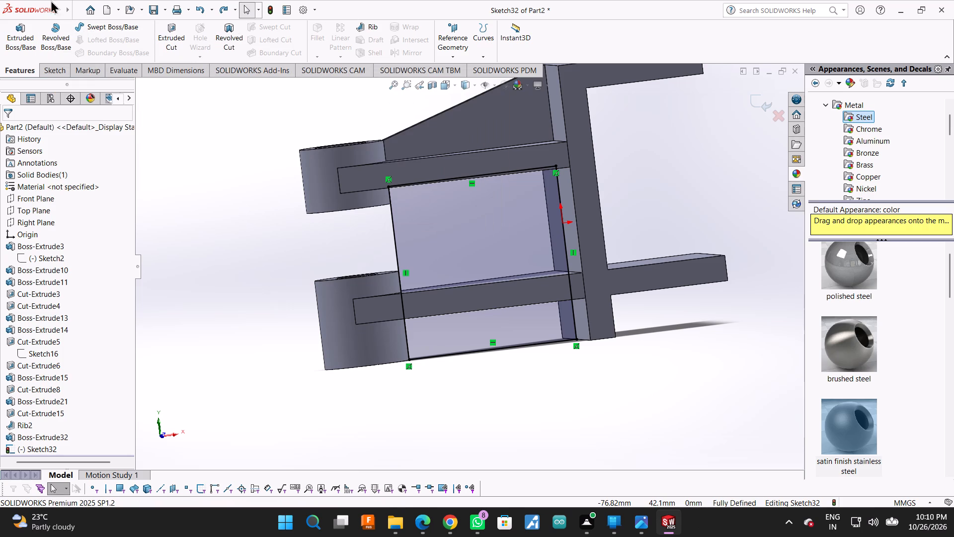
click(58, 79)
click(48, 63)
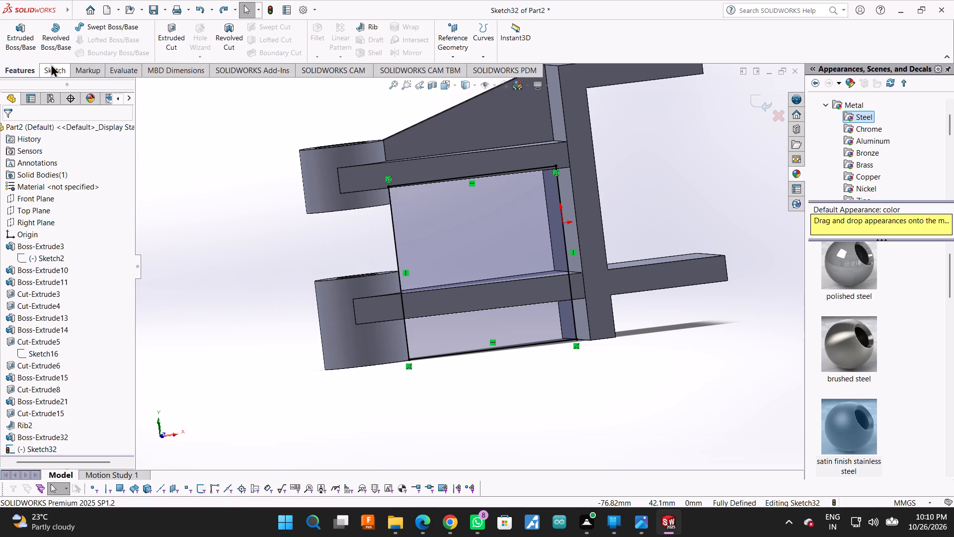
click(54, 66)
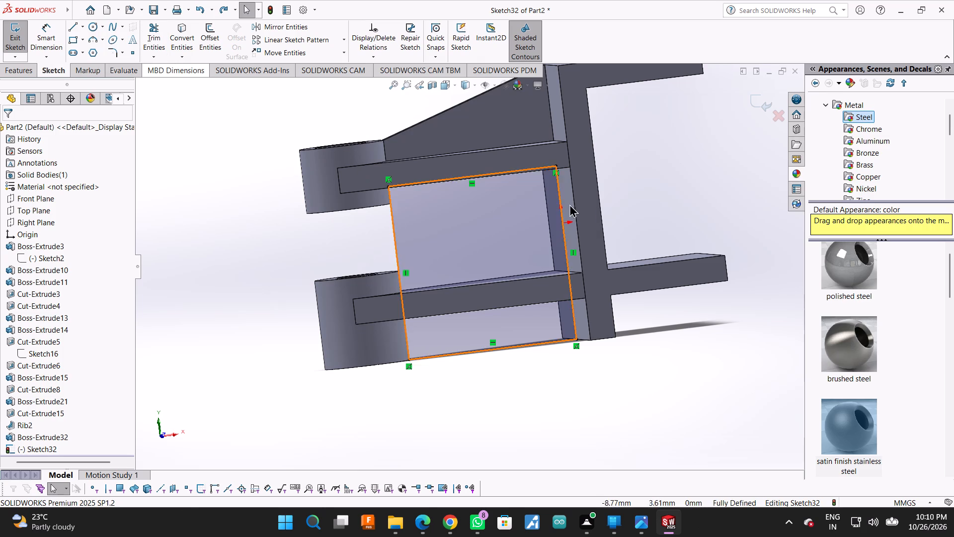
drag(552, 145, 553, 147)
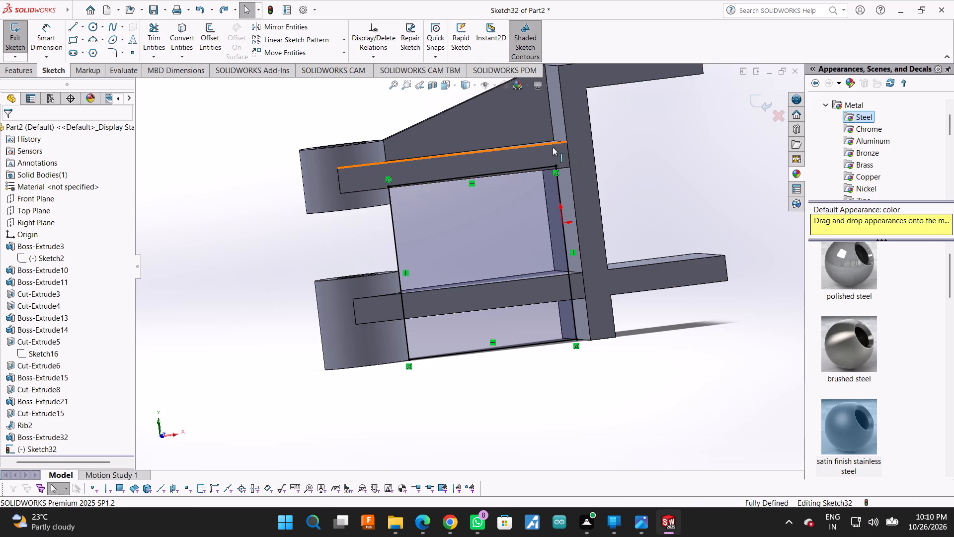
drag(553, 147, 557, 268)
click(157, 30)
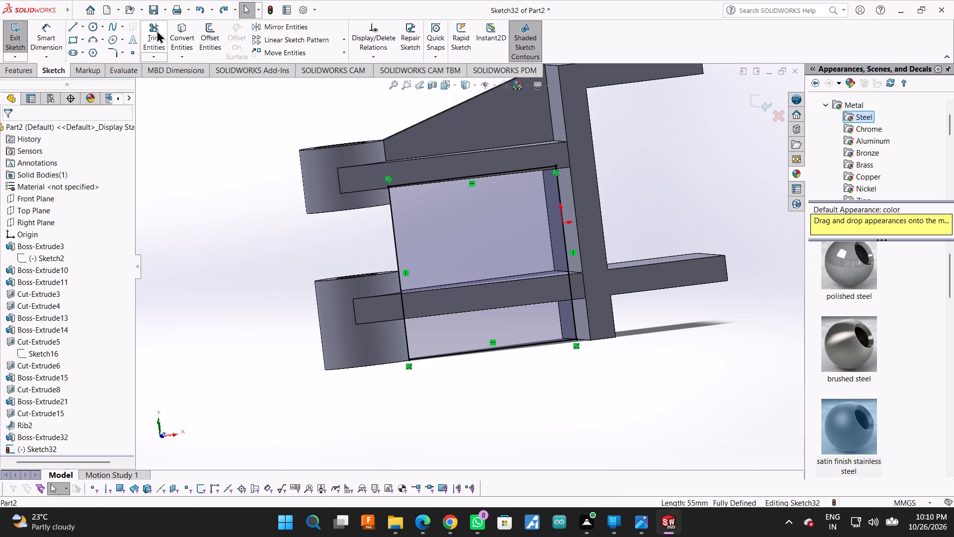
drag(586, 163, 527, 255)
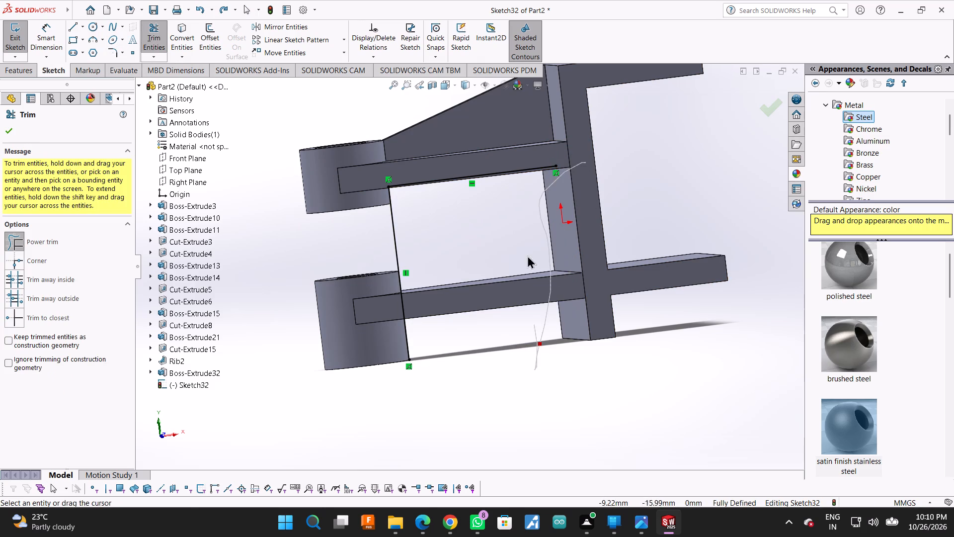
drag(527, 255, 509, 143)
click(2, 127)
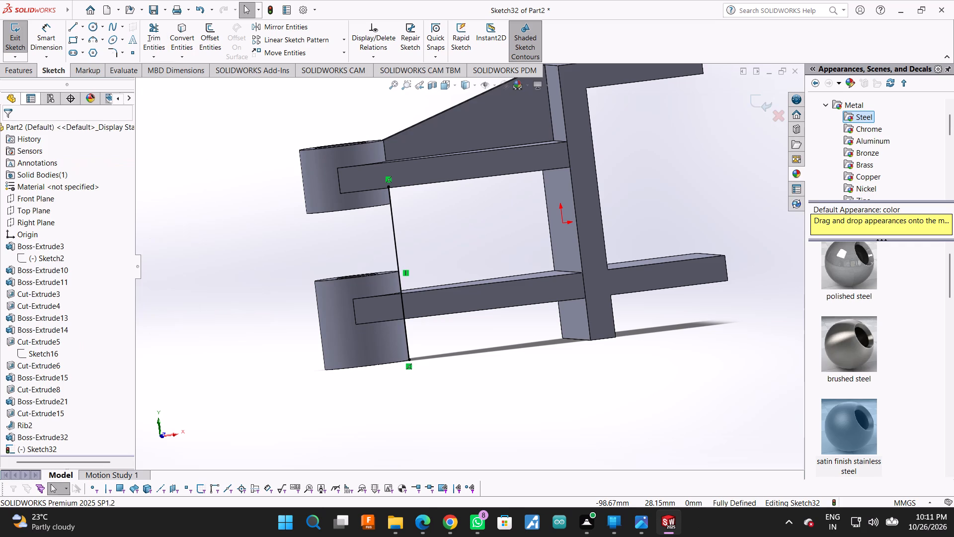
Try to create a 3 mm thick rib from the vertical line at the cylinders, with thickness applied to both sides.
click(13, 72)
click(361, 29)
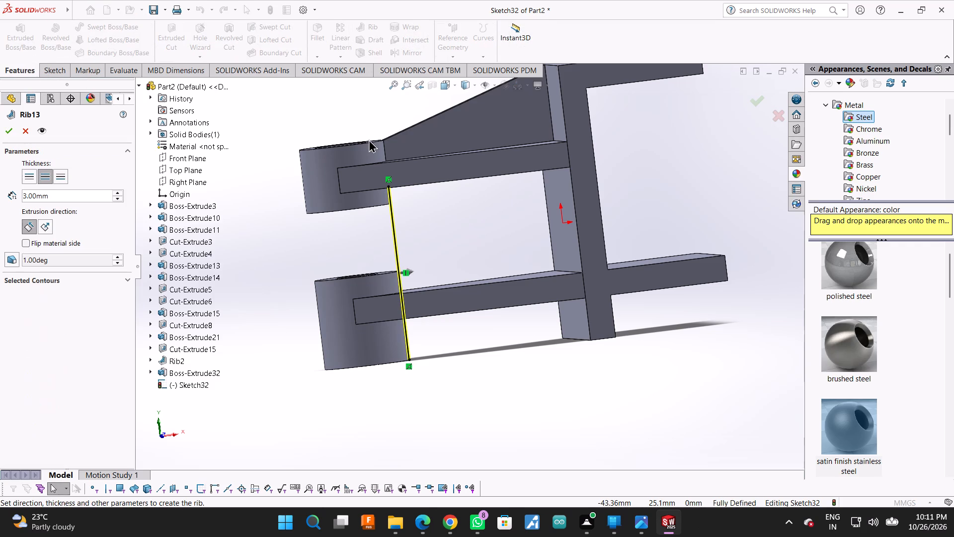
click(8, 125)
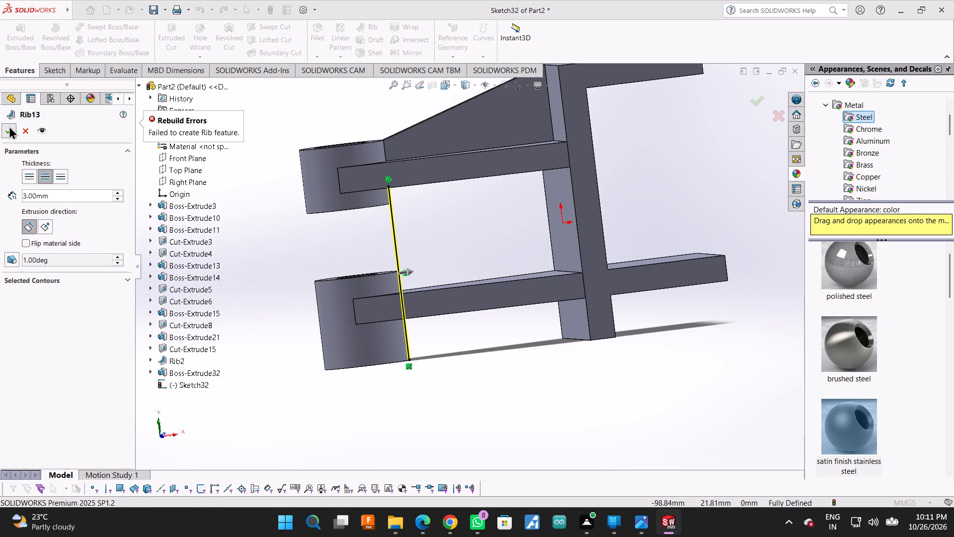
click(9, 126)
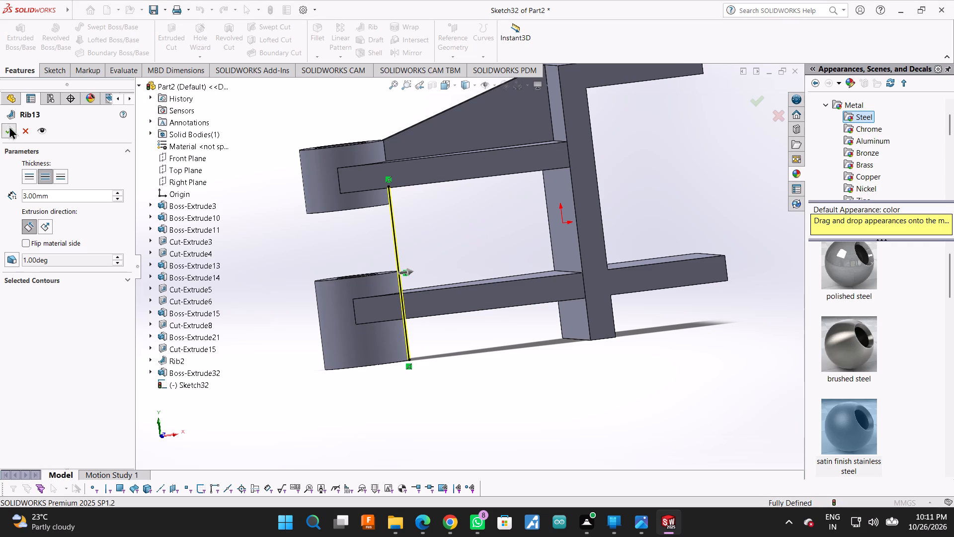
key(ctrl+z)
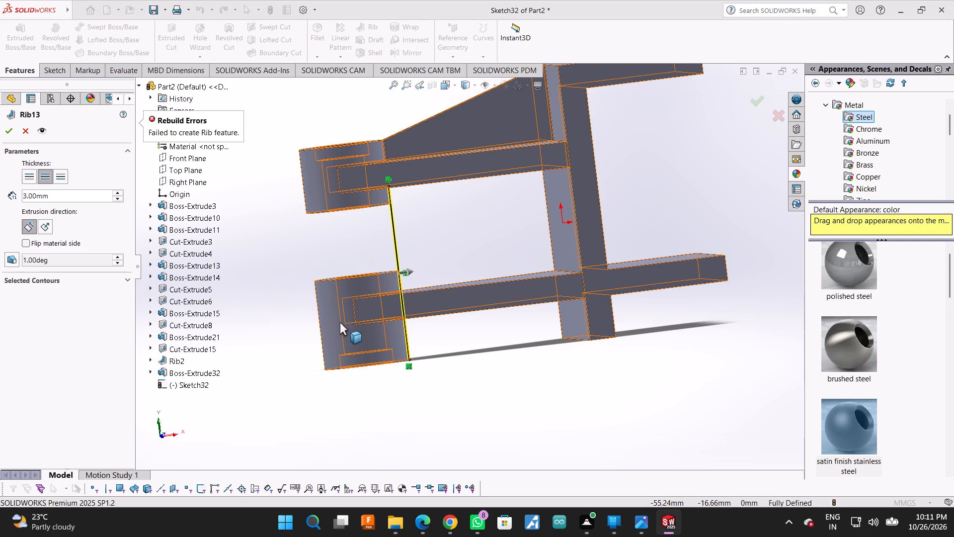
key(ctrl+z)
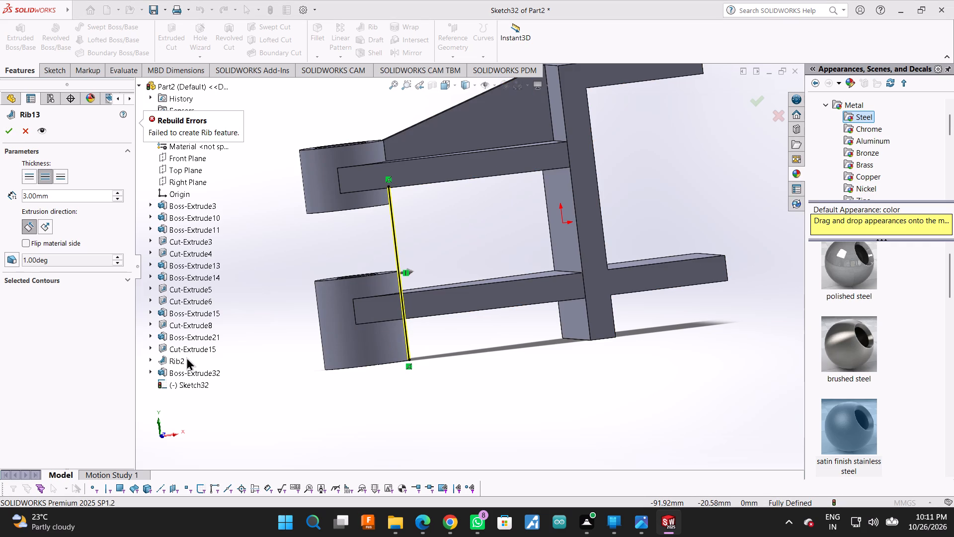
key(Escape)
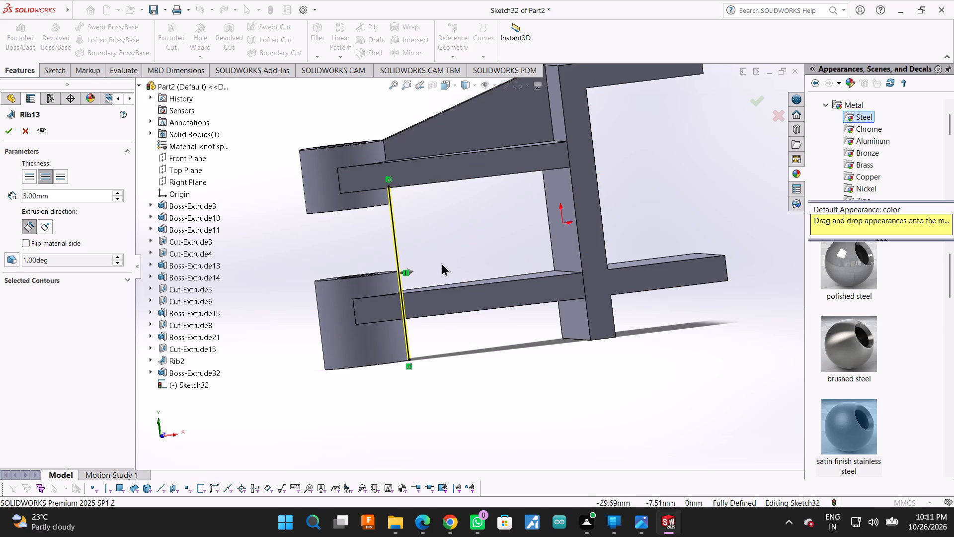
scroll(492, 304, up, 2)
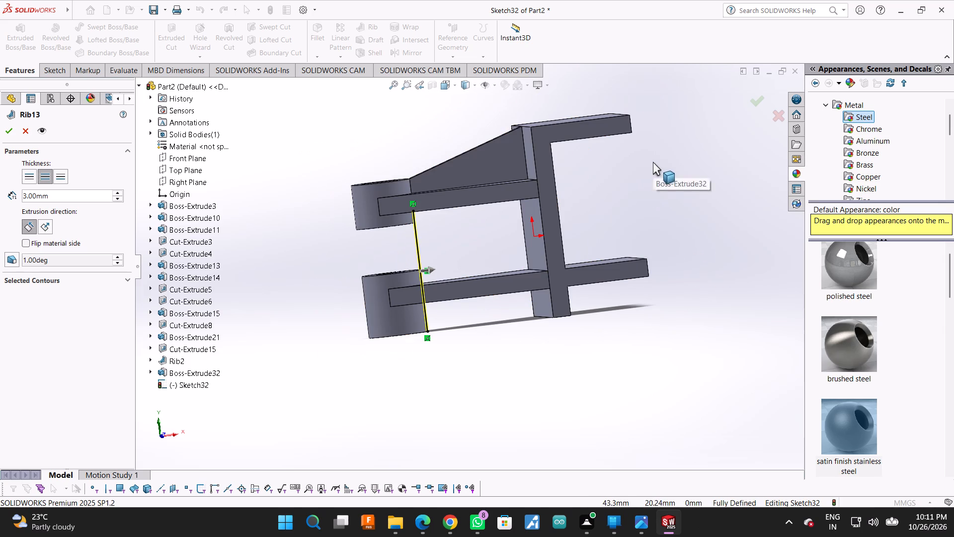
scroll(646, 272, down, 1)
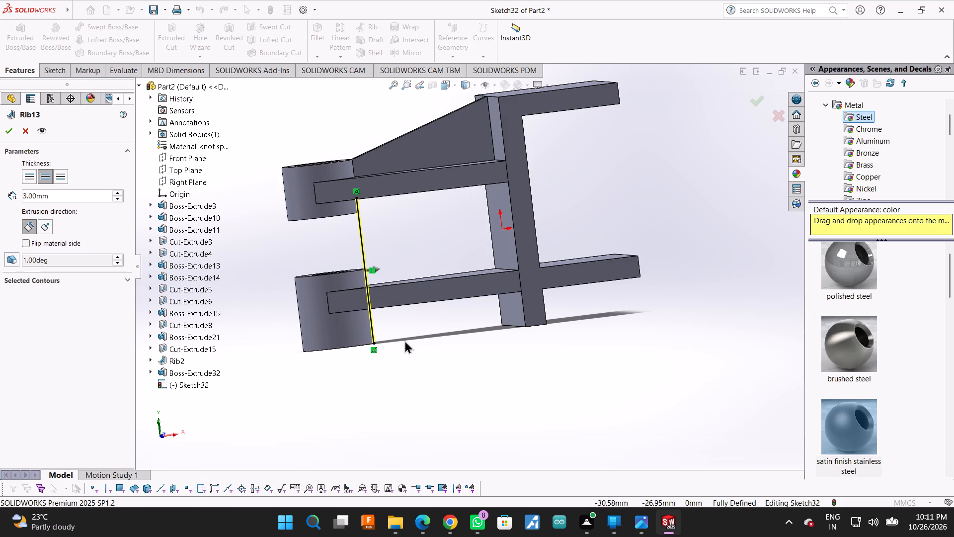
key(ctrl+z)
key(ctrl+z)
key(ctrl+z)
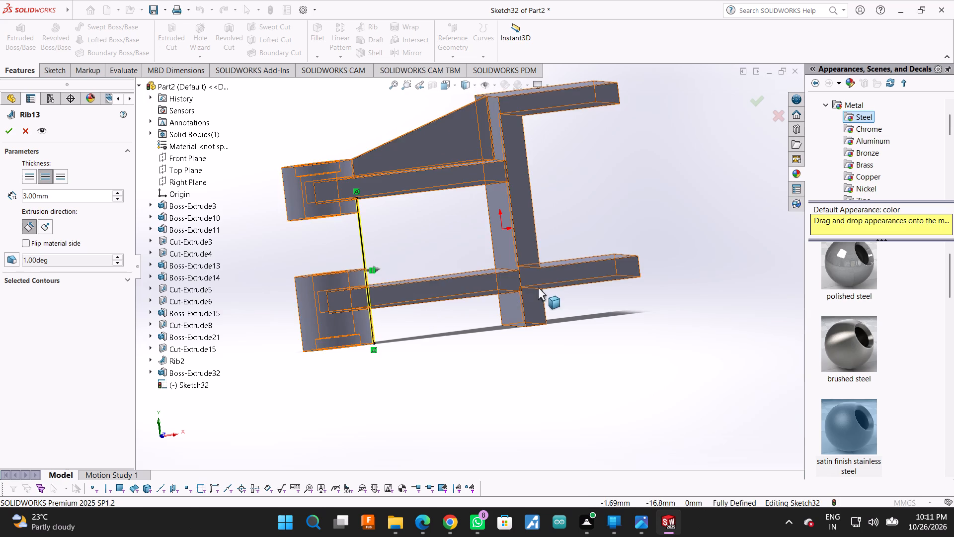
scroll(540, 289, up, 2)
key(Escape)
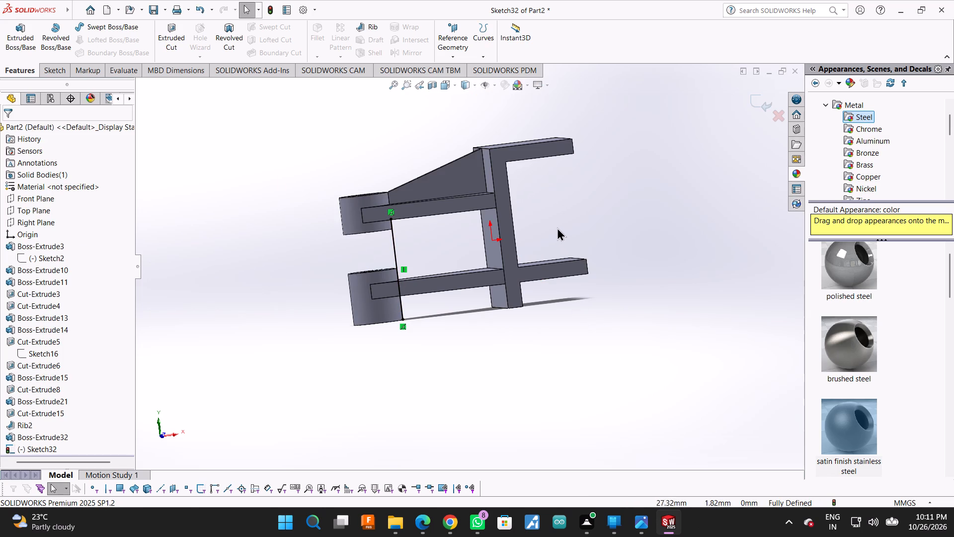
Undo the recent edits back through the support sketch, the upright's downward extension, the upper rib and the lower arm's taper cut.
middle_drag(556, 227, 618, 333)
key(ctrl+z)
key(ctrl+z)
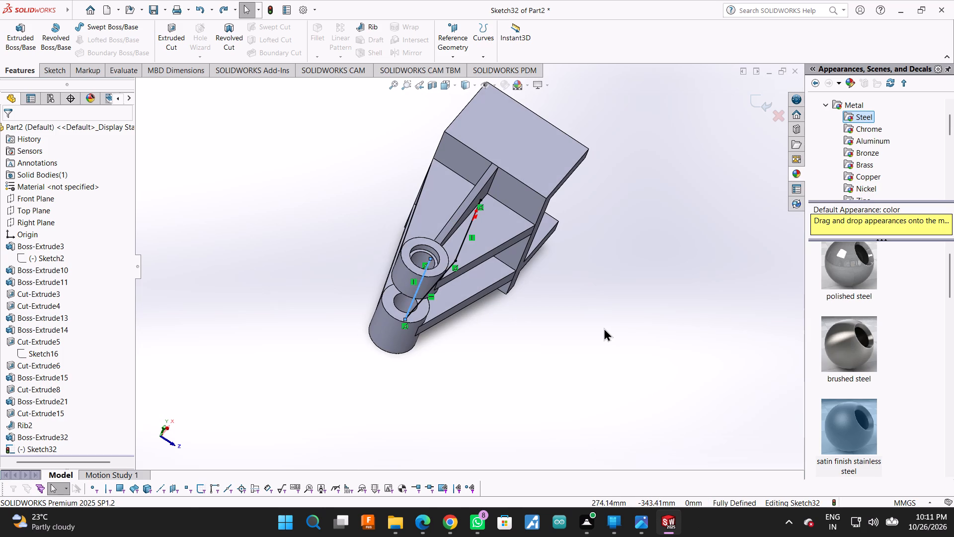
key(ctrl+z)
key(ctrl+z)
key(ctrl+z)
key(ctrl+z)
key(ctrl+z)
key(ctrl+z)
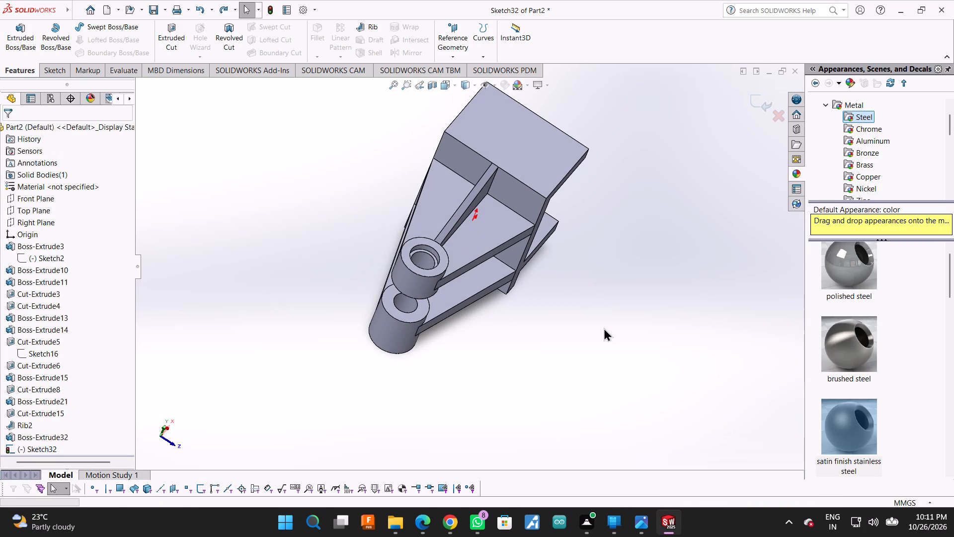
key(ctrl+z)
key(ctrl+z)
key(ctrl+z)
key(ctrl+z)
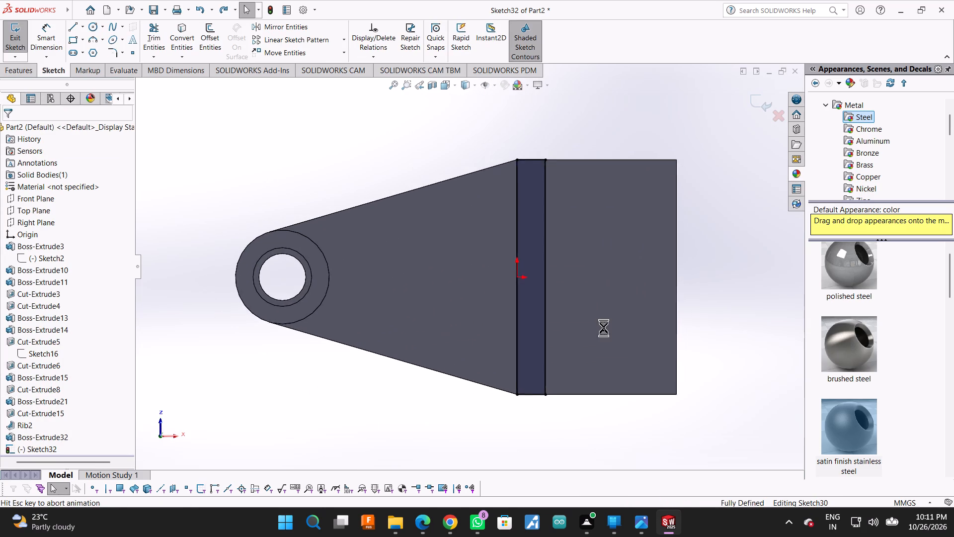
key(ctrl+z)
key(ctrl+z)
key(ctrl+z)
key(ctrl+z)
key(ctrl+z)
key(ctrl+z)
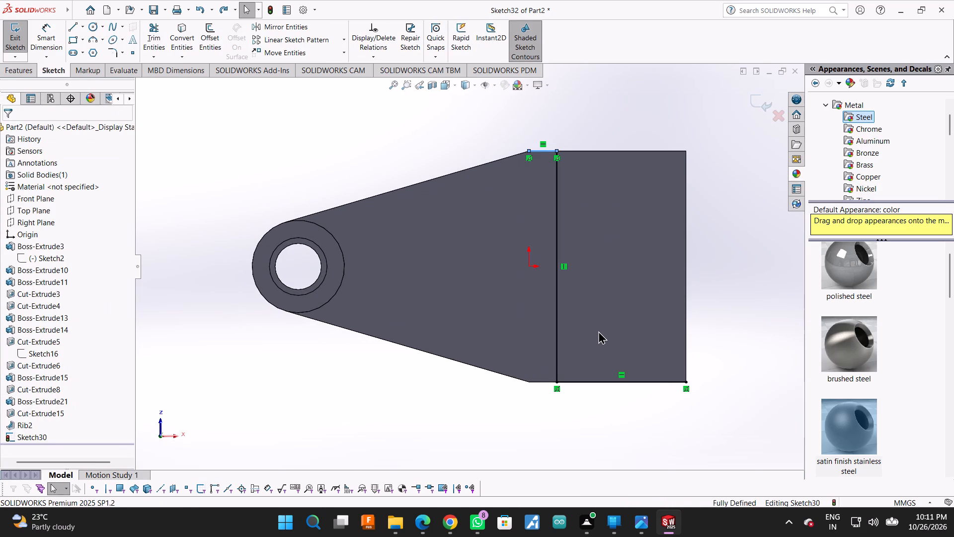
key(ctrl+z)
key(ctrl+z)
key(ctrl+z)
key(ctrl+z)
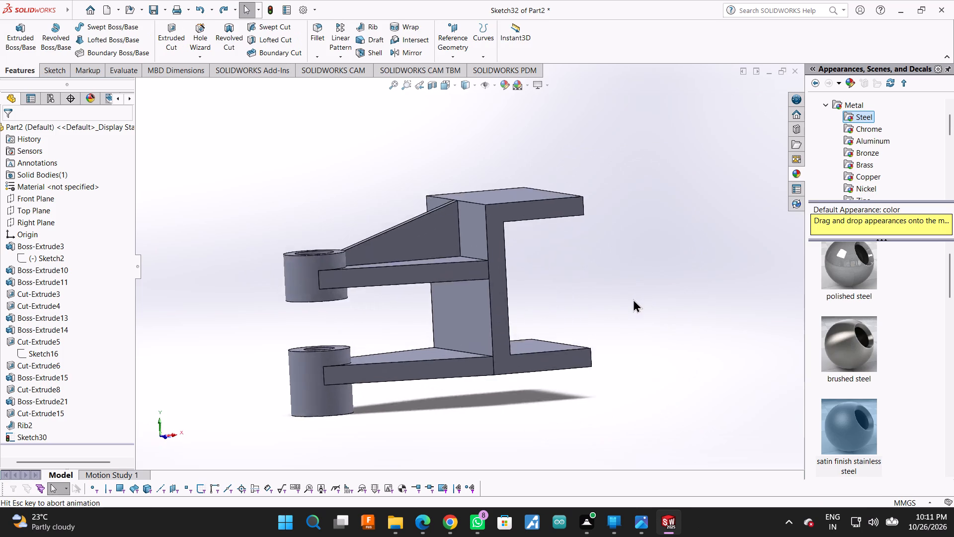
key(ctrl+z)
key(ctrl+z)
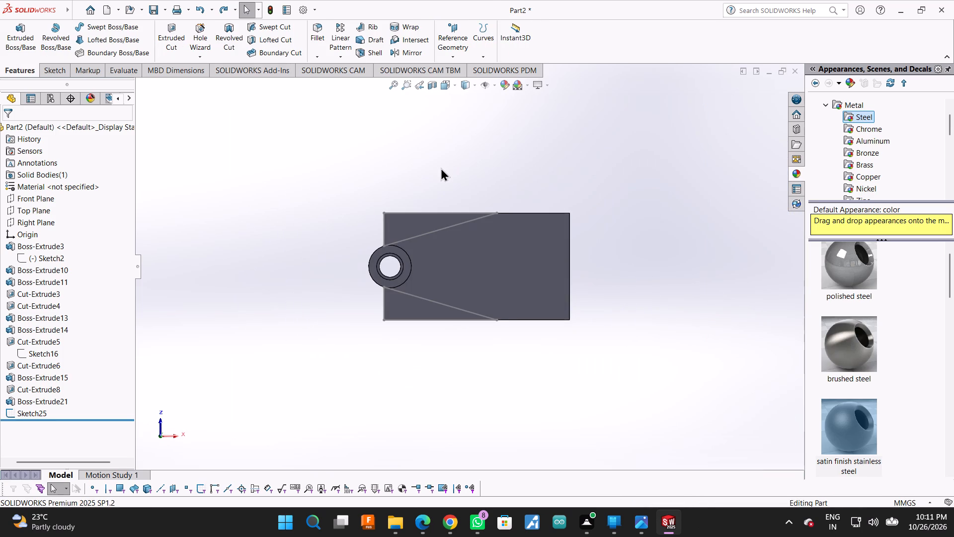
Redo the taper cut on the lower arm.
click(224, 9)
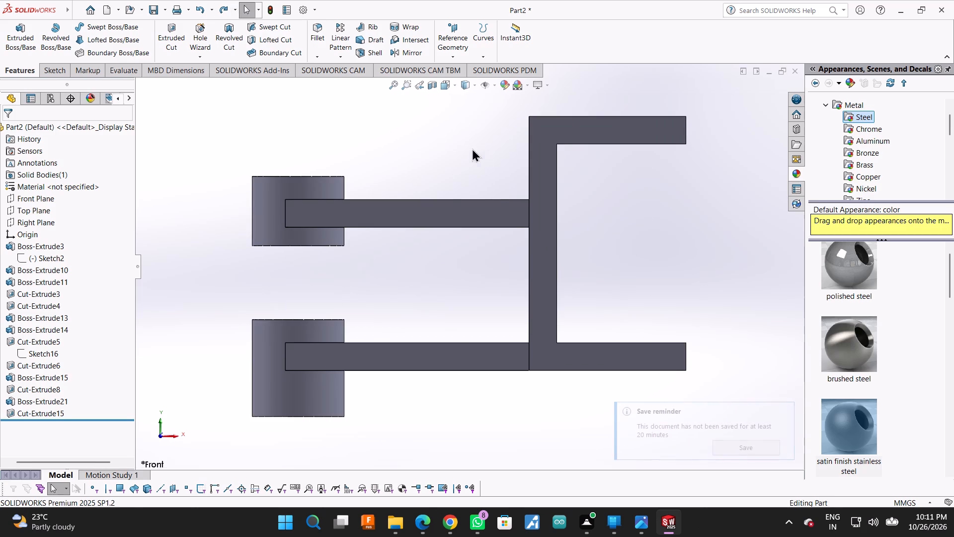
scroll(504, 226, down, 1)
scroll(500, 221, up, 1)
scroll(571, 242, up, 2)
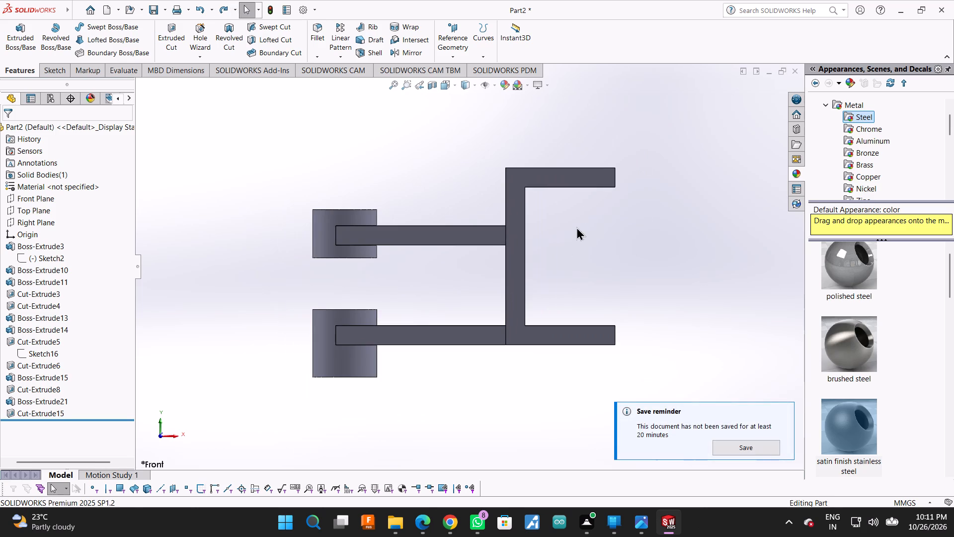
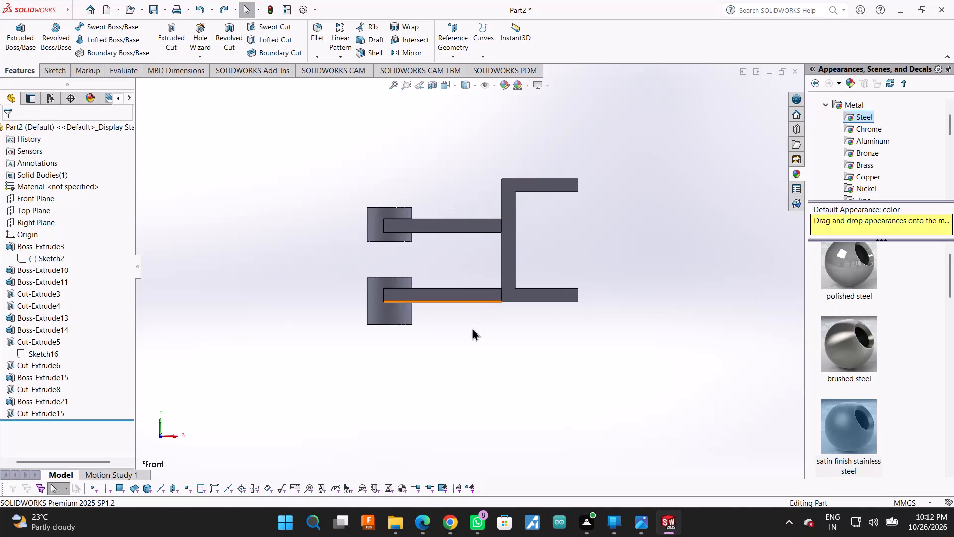
Sketch a 40 mm horizontal line on the upper arm's top face, from the origin to the cylinder's edge.
scroll(519, 428, up, 2)
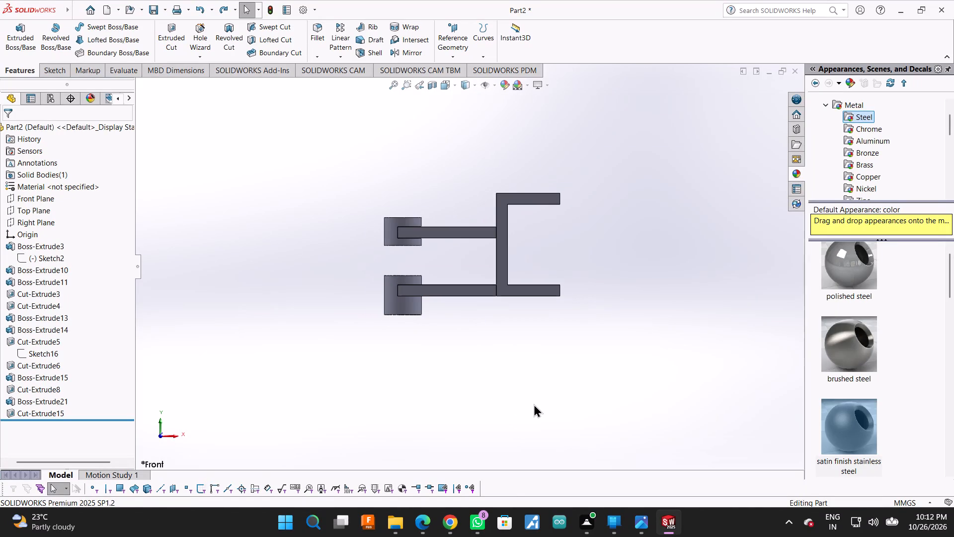
scroll(528, 358, up, 1)
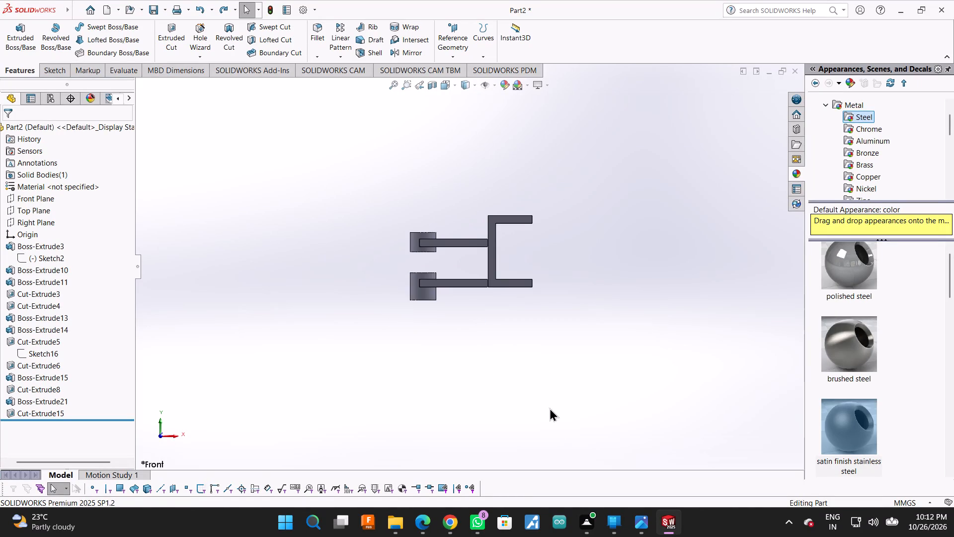
scroll(550, 407, up, 2)
right_click(528, 335)
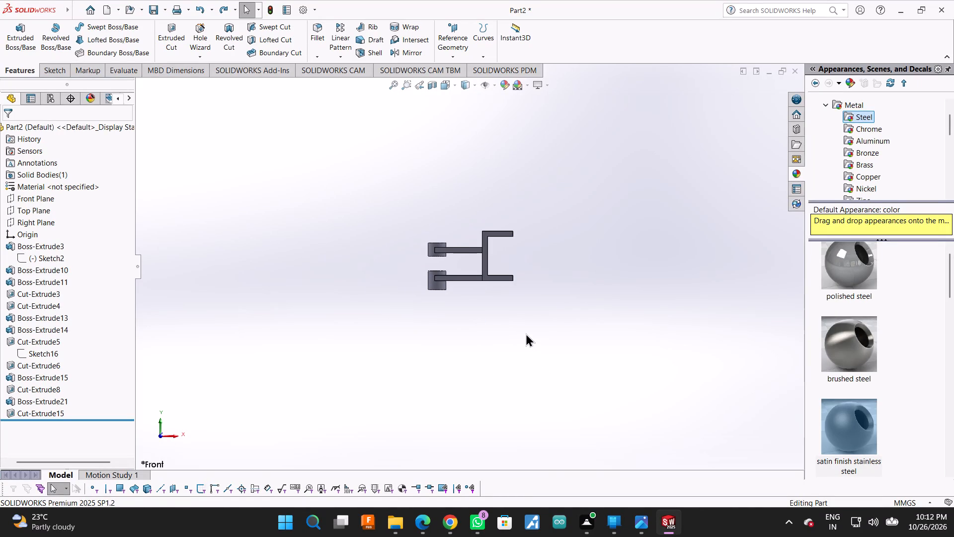
click(558, 376)
drag(525, 277, 552, 304)
click(563, 314)
drag(565, 316, 581, 334)
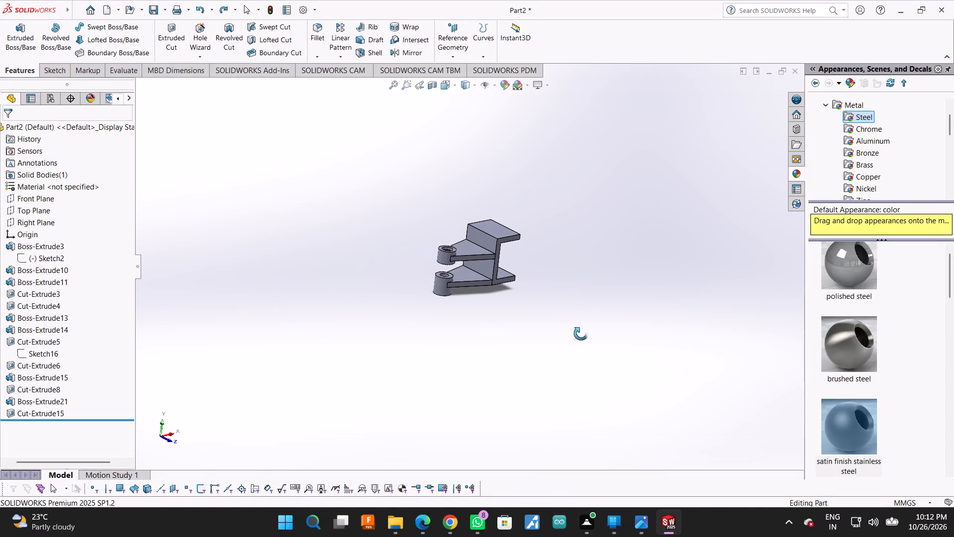
drag(581, 334, 583, 335)
click(594, 354)
scroll(490, 208, down, 3)
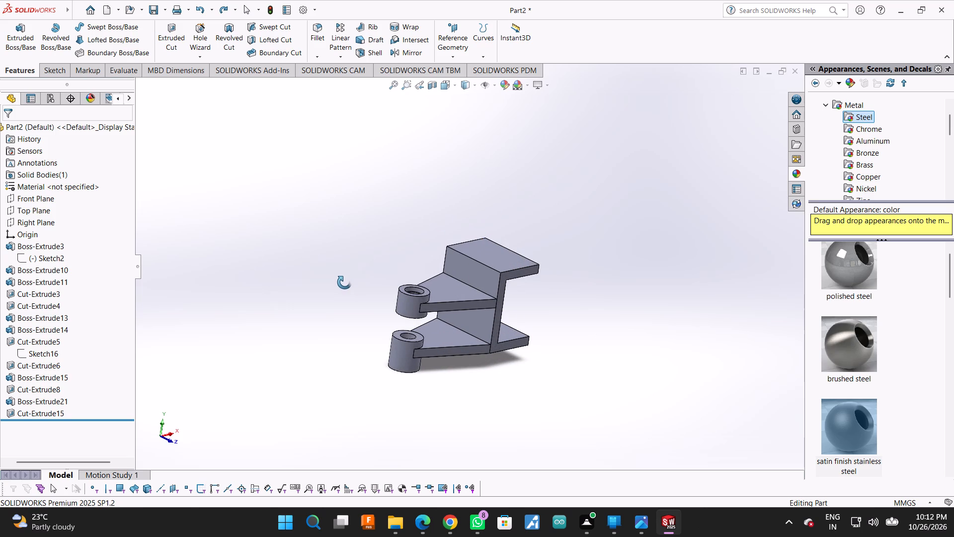
key(Escape)
click(460, 290)
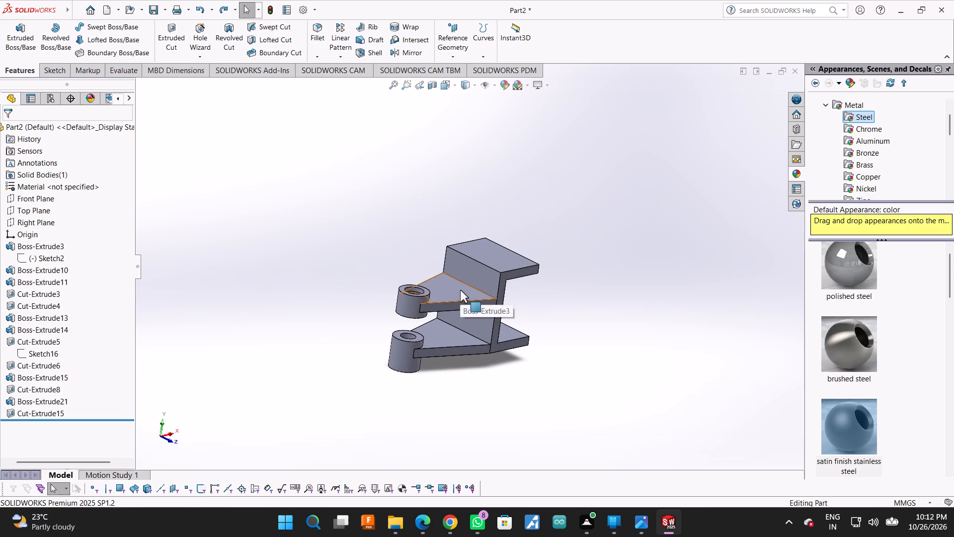
click(499, 259)
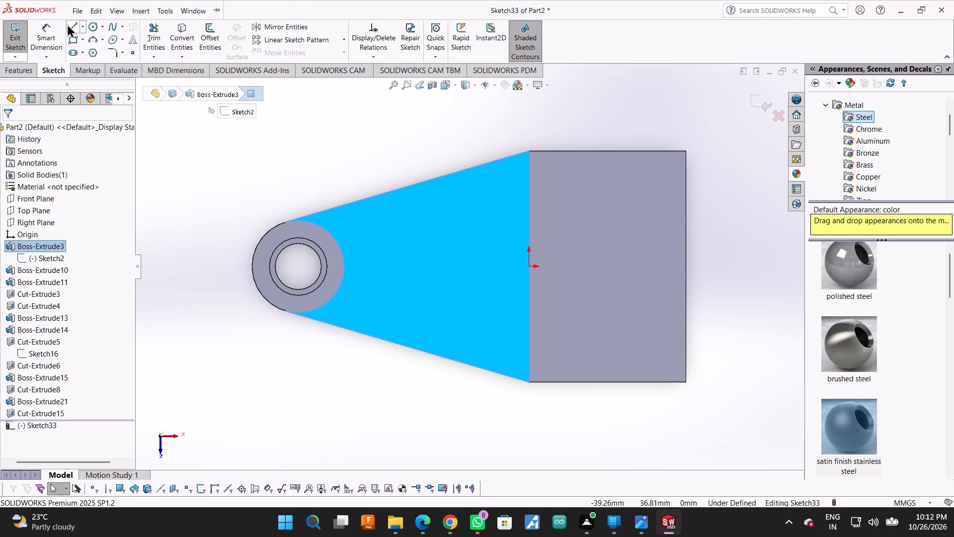
double_click(68, 24)
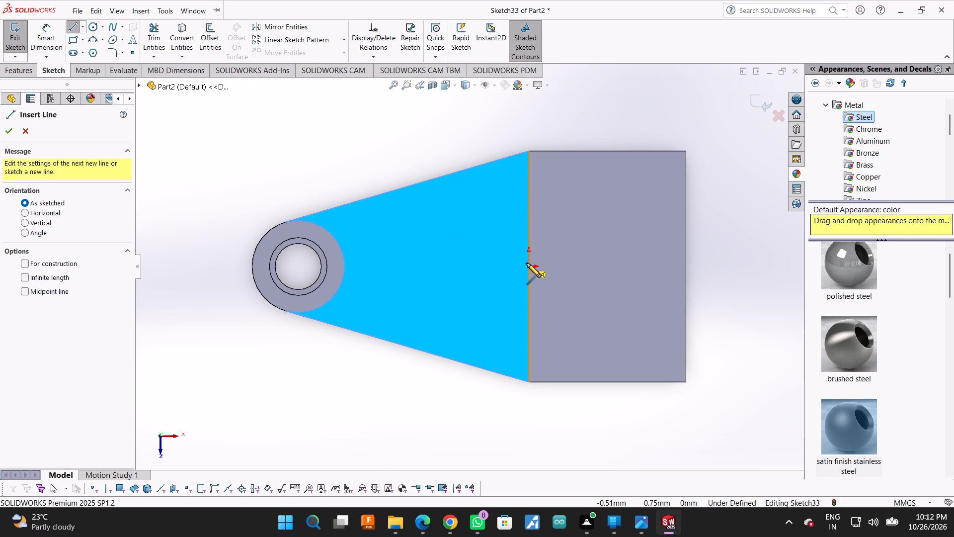
click(528, 268)
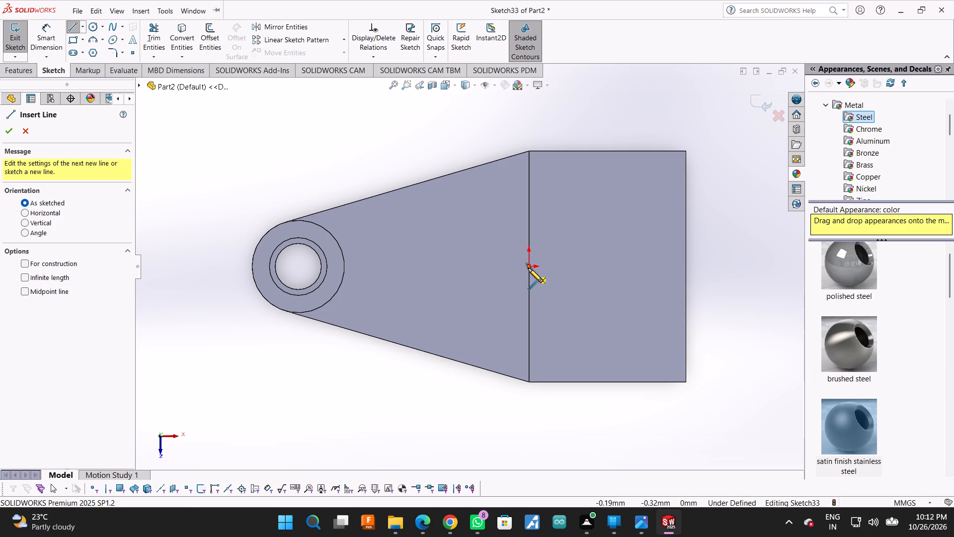
click(344, 268)
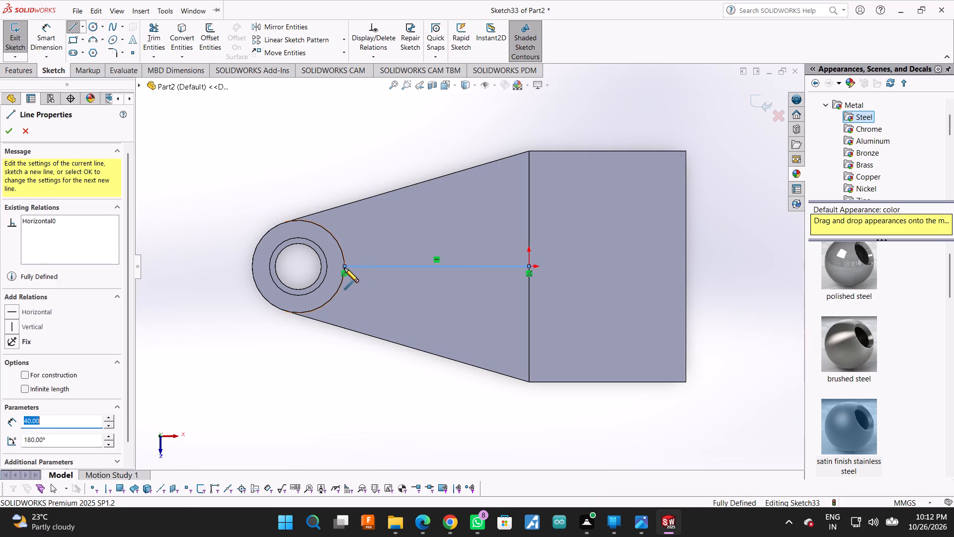
key(Escape)
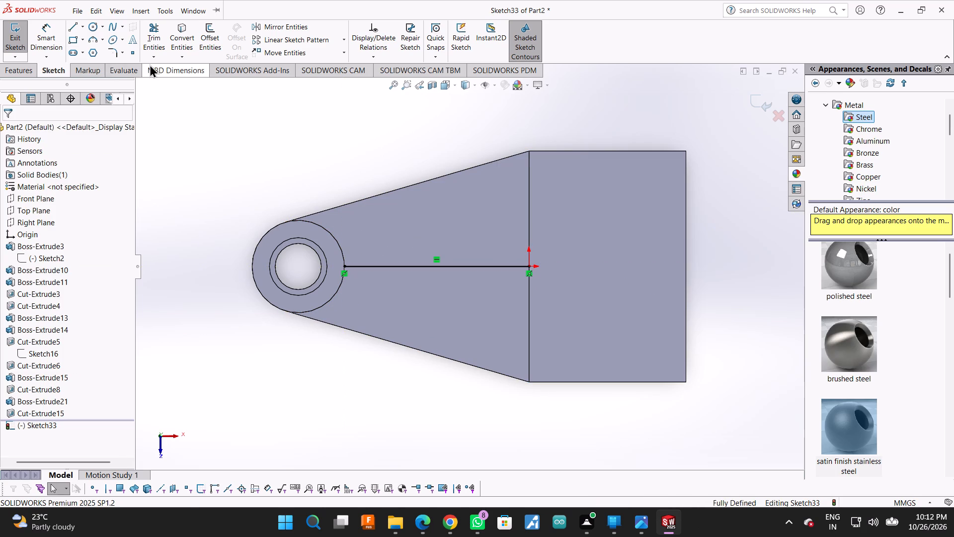
Offset the 40 mm line by 1.5 mm to its upper side, with dimensions added.
click(202, 38)
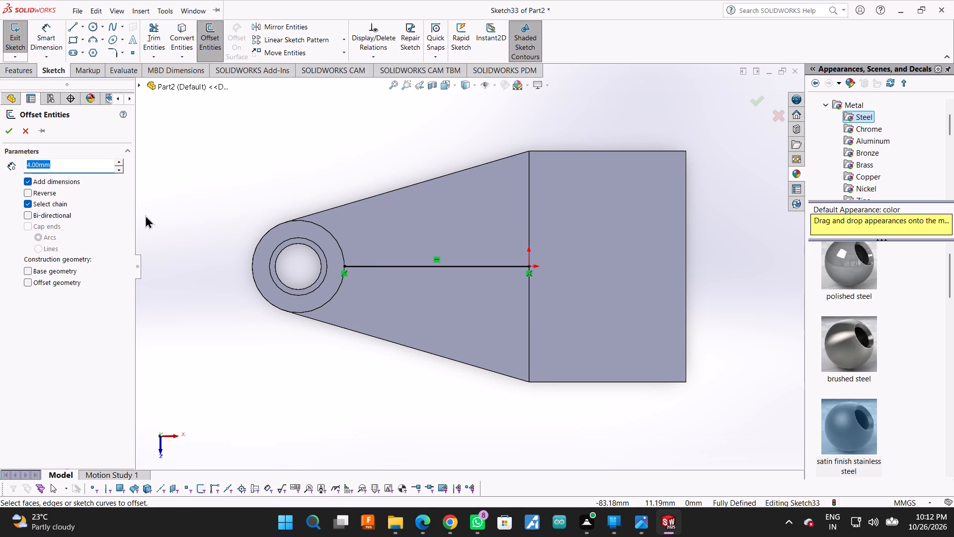
key(1)
text(.5)
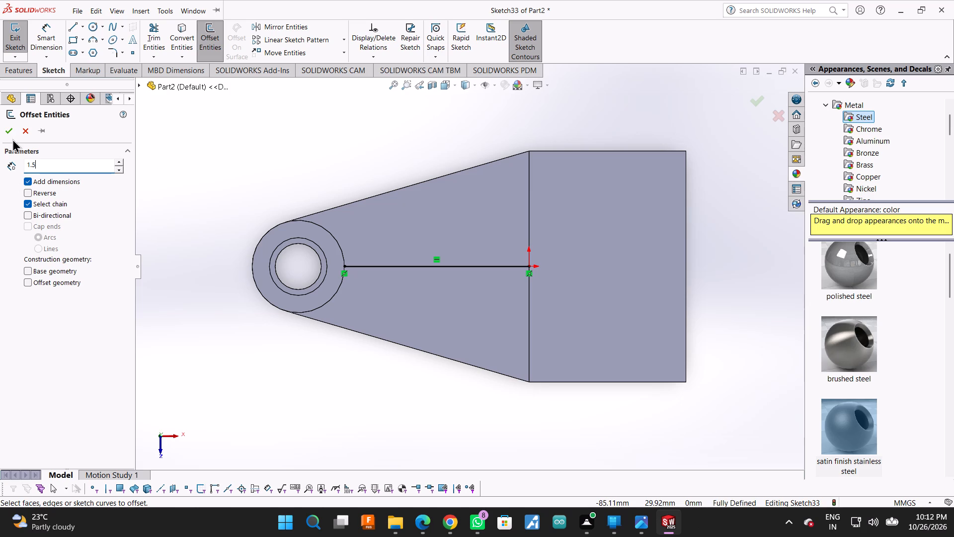
click(384, 268)
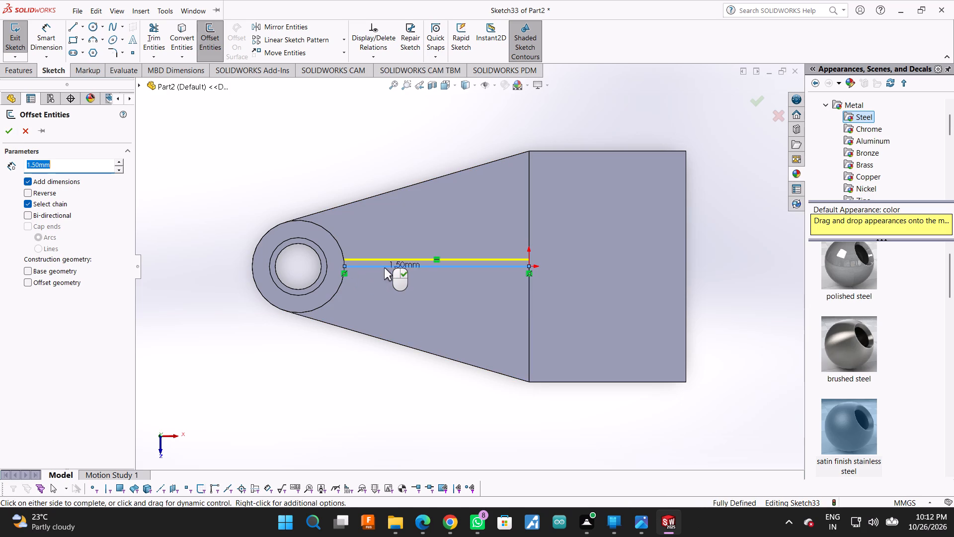
click(27, 190)
click(27, 190)
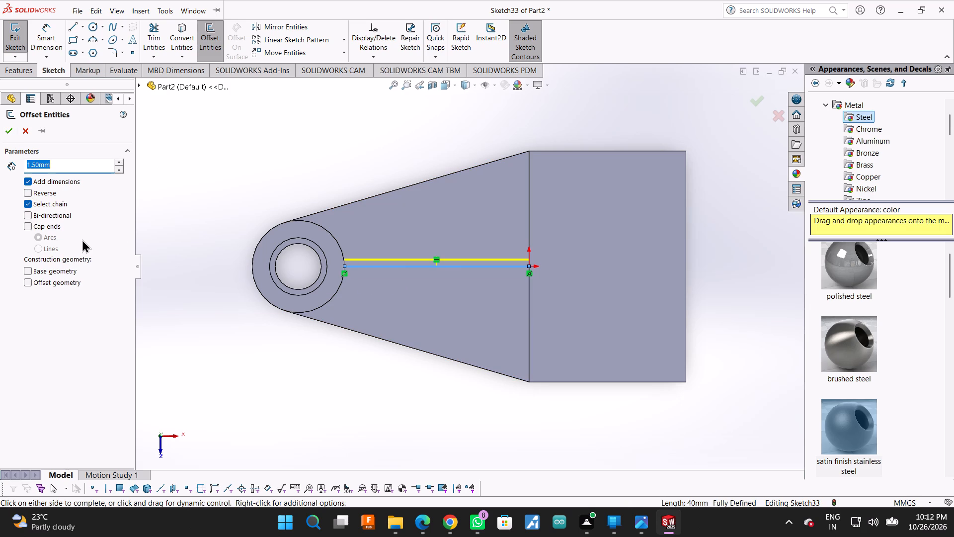
click(7, 133)
Offset the original 40 mm line by 1.5 mm in the reverse direction, on its lower side.
click(389, 269)
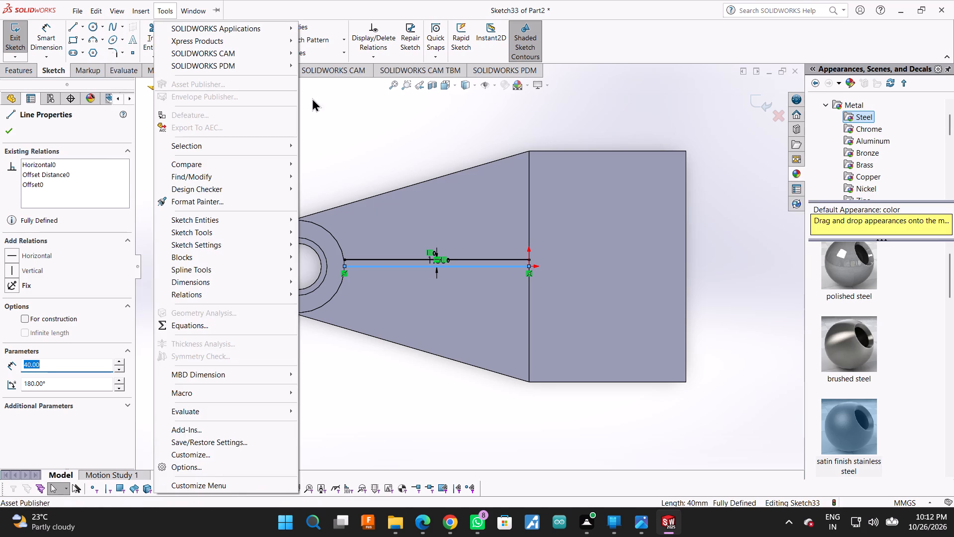
double_click(317, 98)
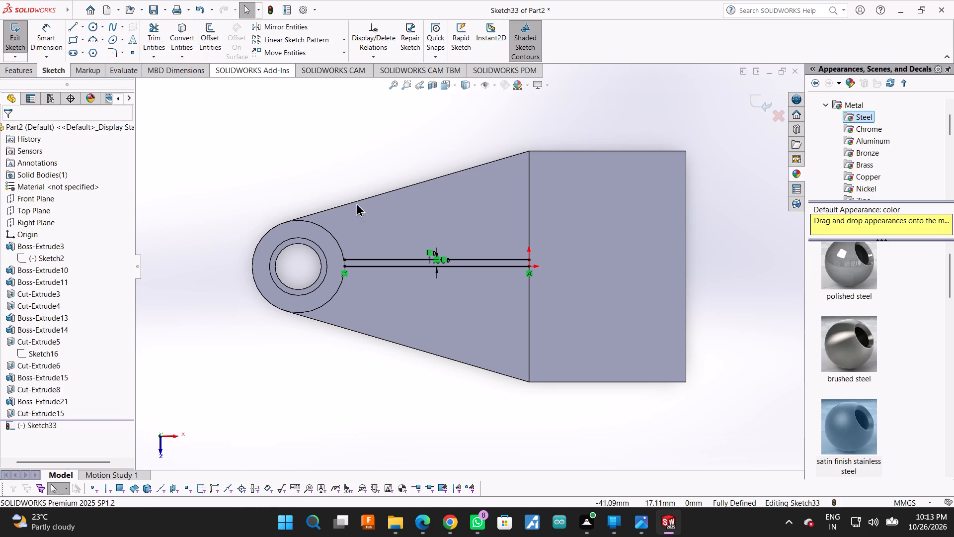
click(448, 265)
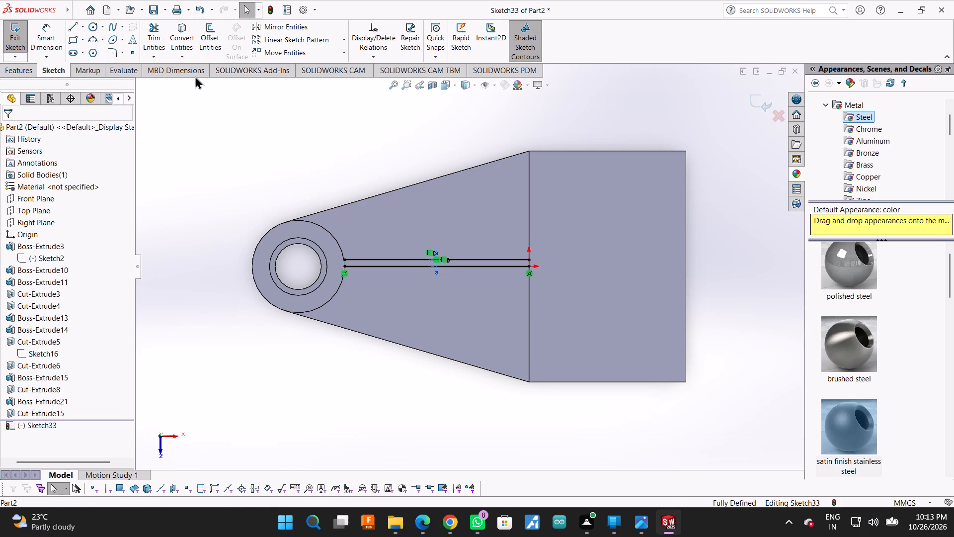
click(205, 29)
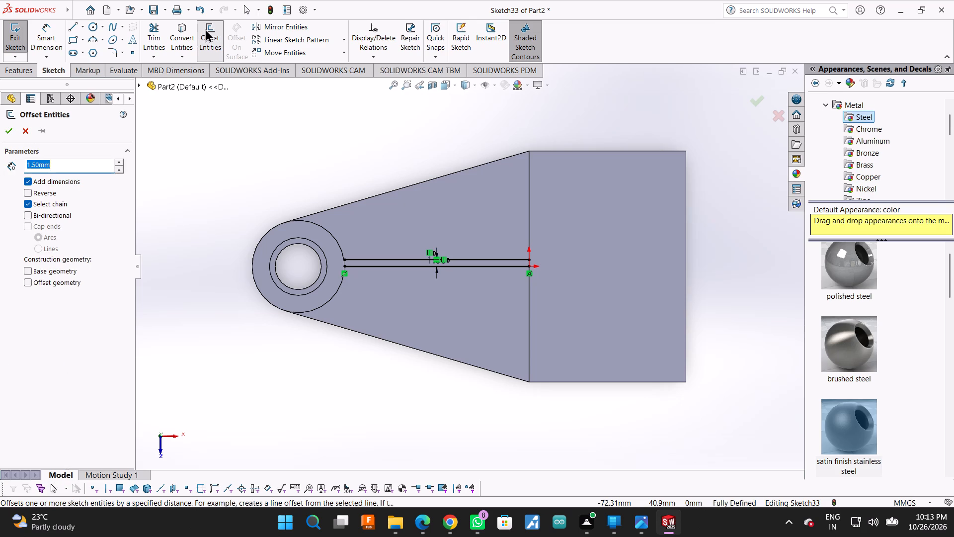
double_click(26, 194)
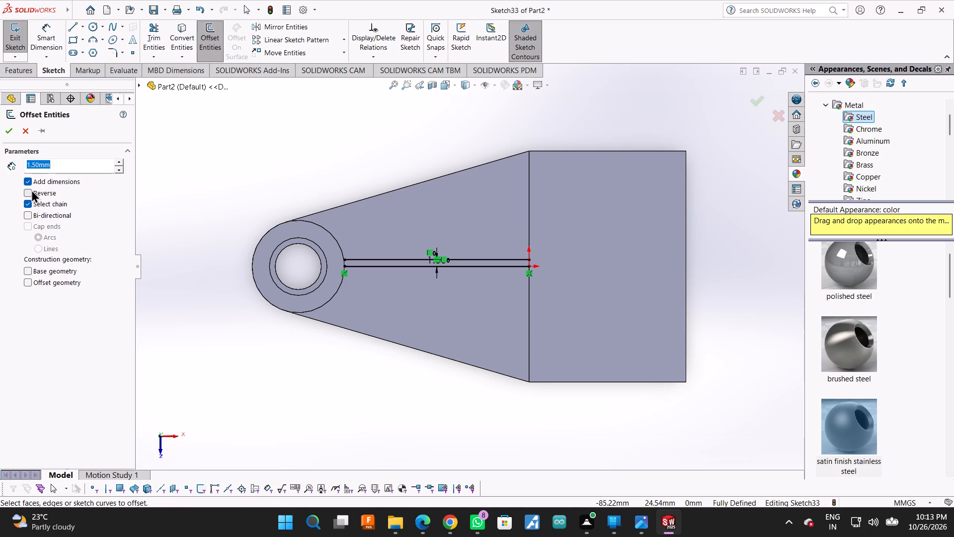
click(452, 265)
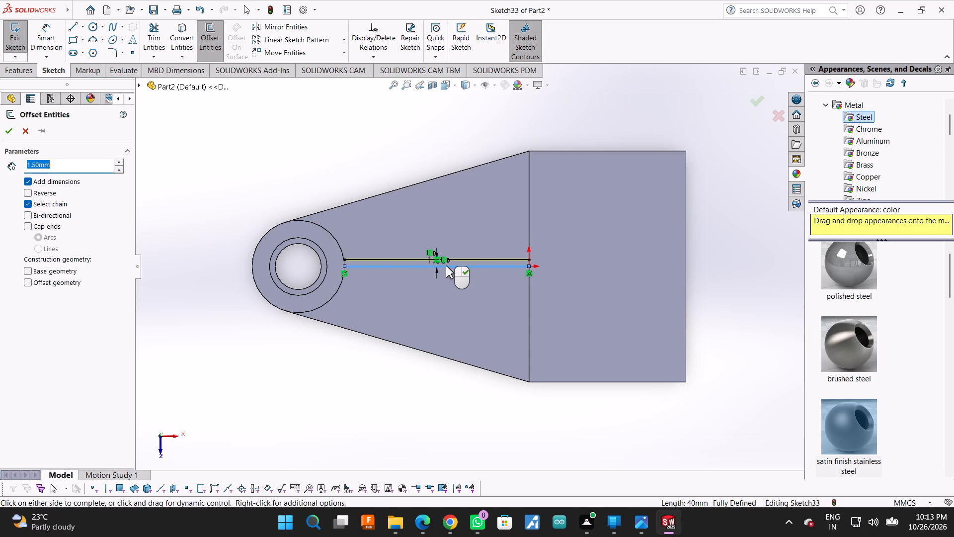
click(31, 190)
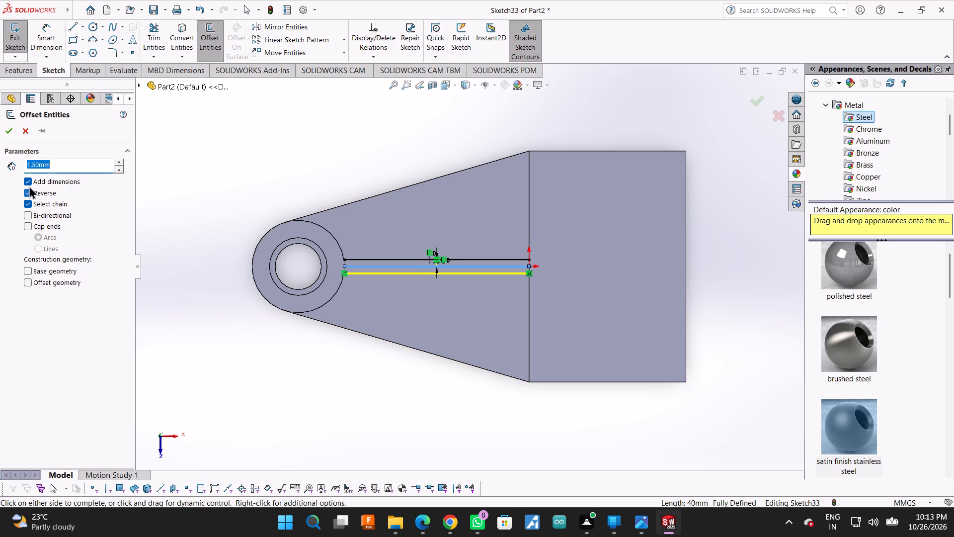
double_click(3, 126)
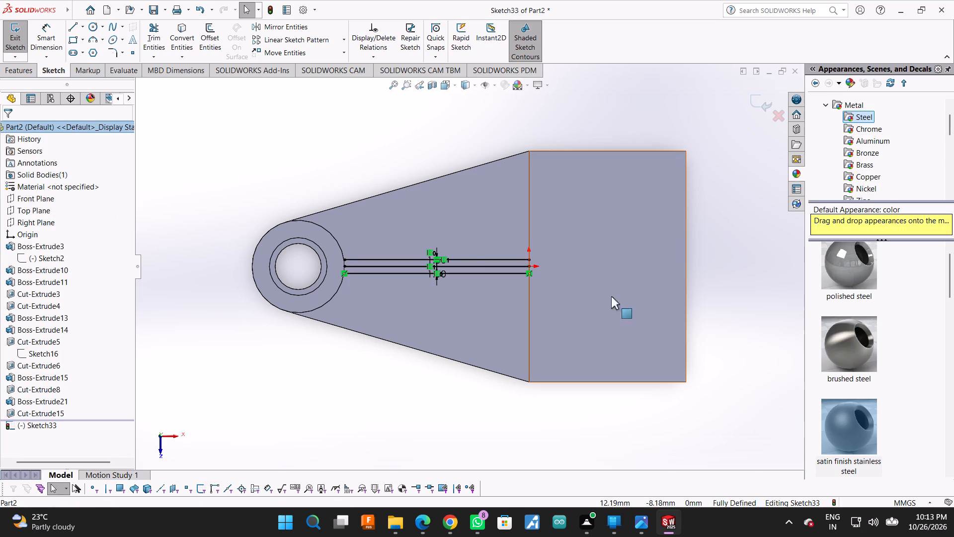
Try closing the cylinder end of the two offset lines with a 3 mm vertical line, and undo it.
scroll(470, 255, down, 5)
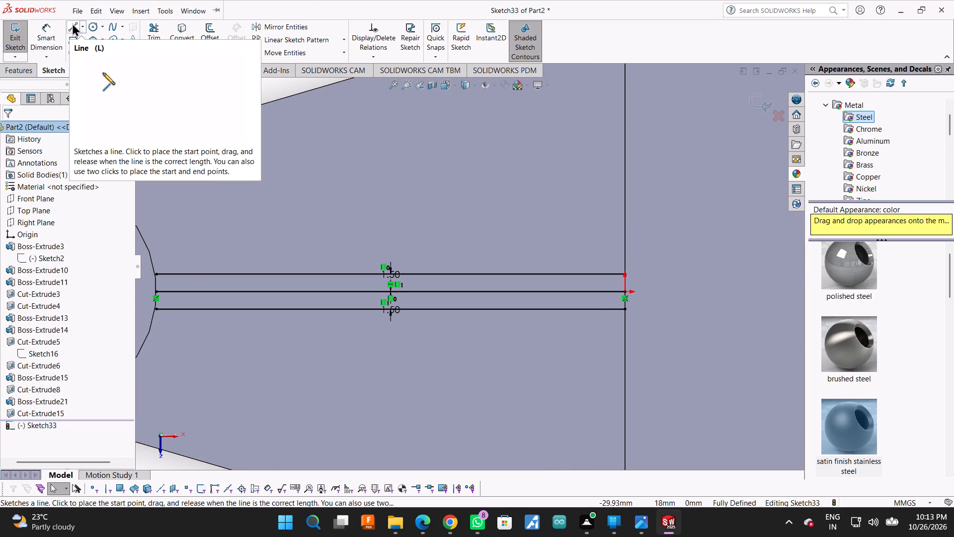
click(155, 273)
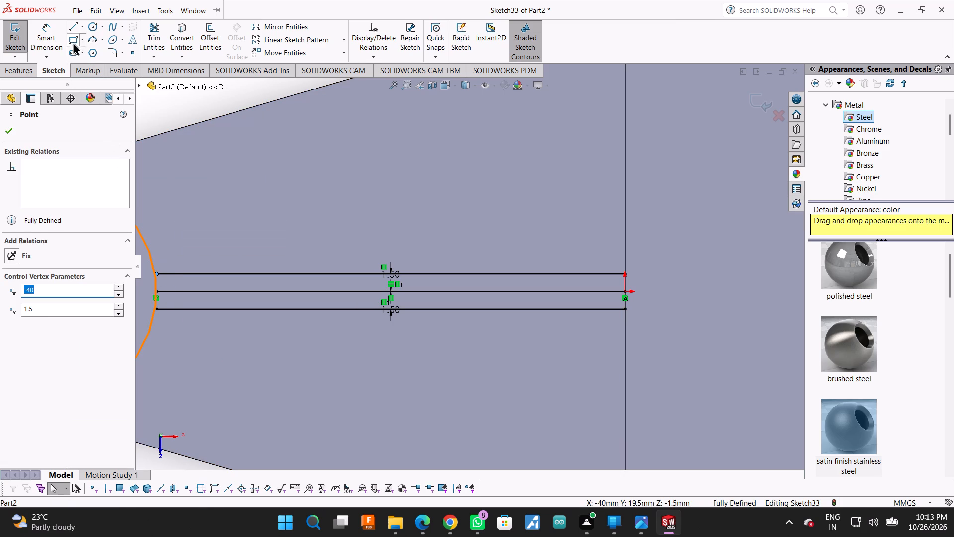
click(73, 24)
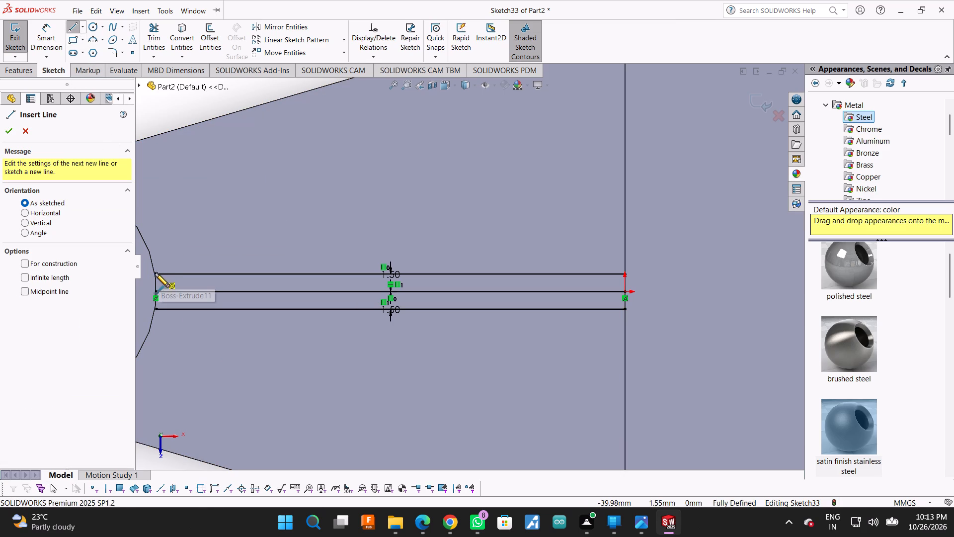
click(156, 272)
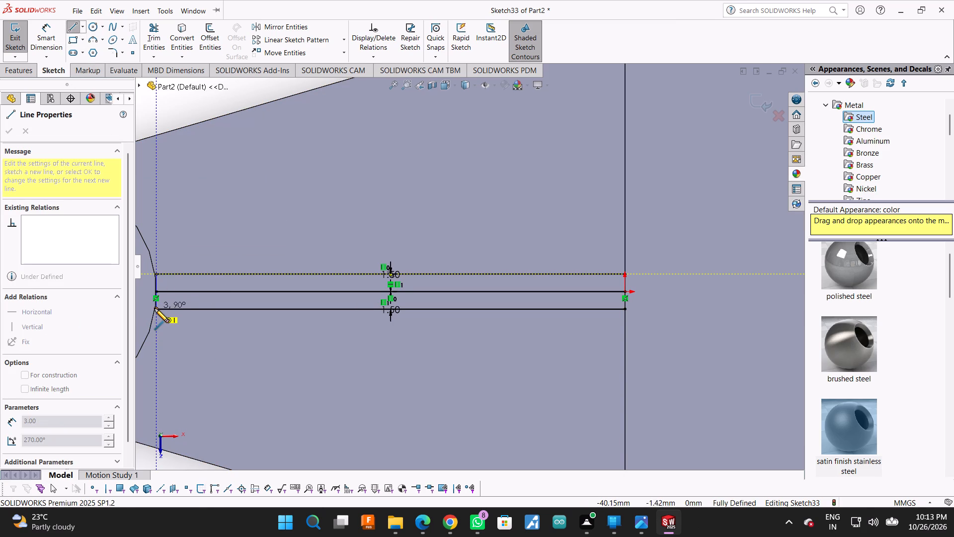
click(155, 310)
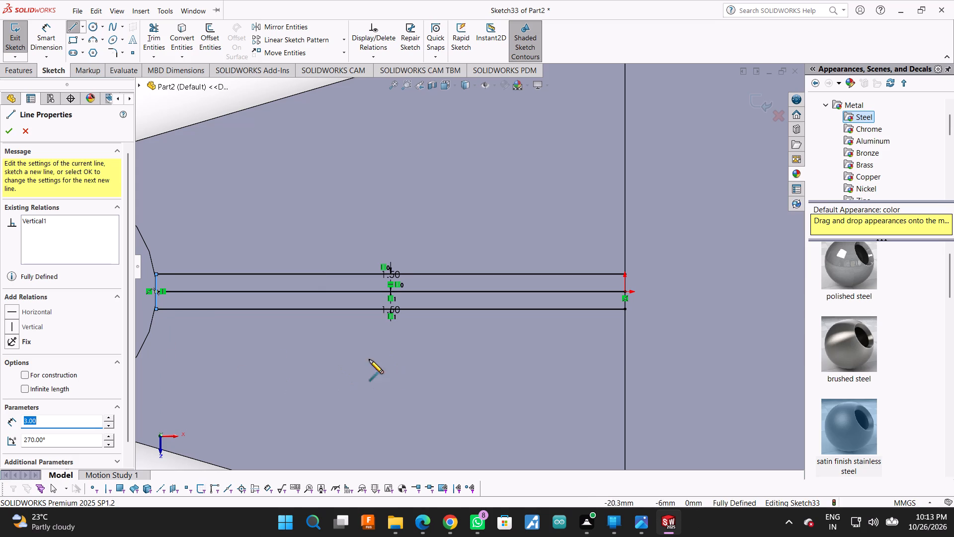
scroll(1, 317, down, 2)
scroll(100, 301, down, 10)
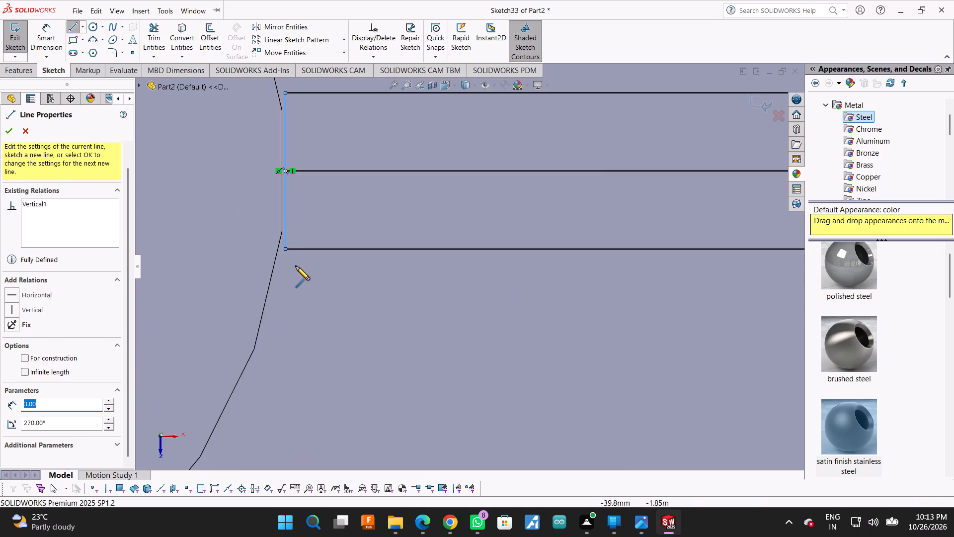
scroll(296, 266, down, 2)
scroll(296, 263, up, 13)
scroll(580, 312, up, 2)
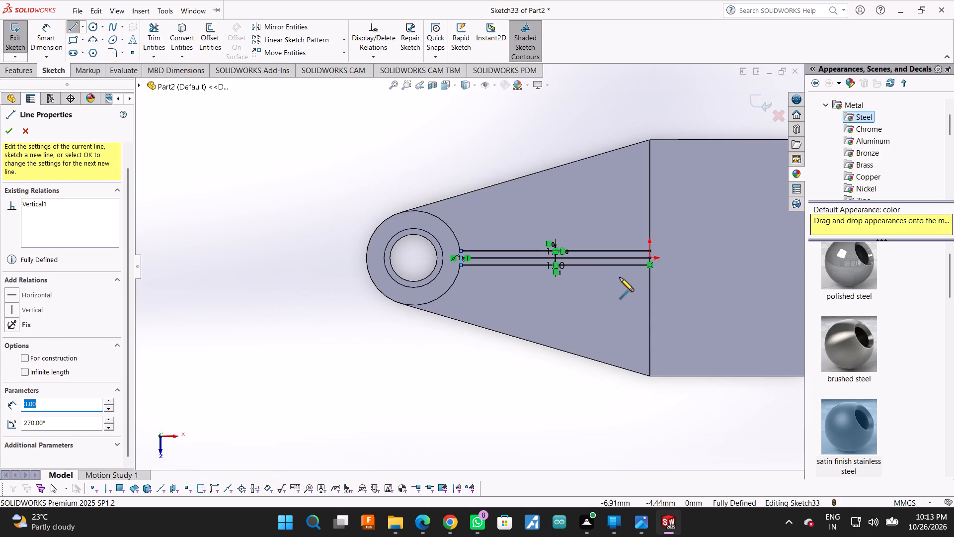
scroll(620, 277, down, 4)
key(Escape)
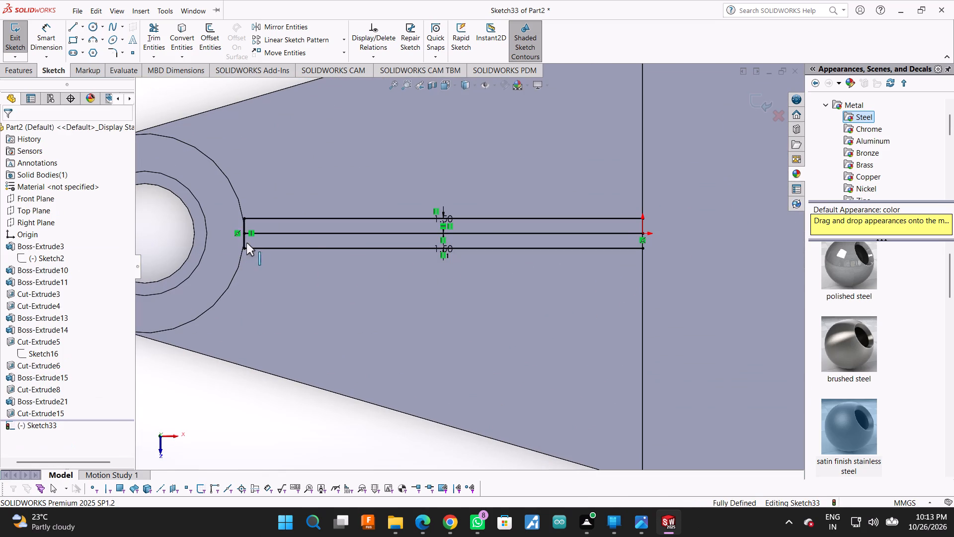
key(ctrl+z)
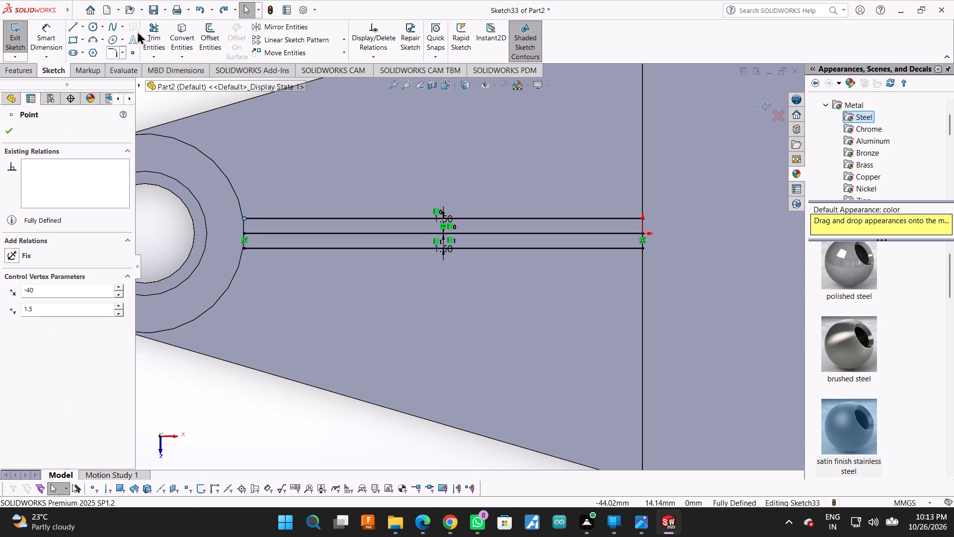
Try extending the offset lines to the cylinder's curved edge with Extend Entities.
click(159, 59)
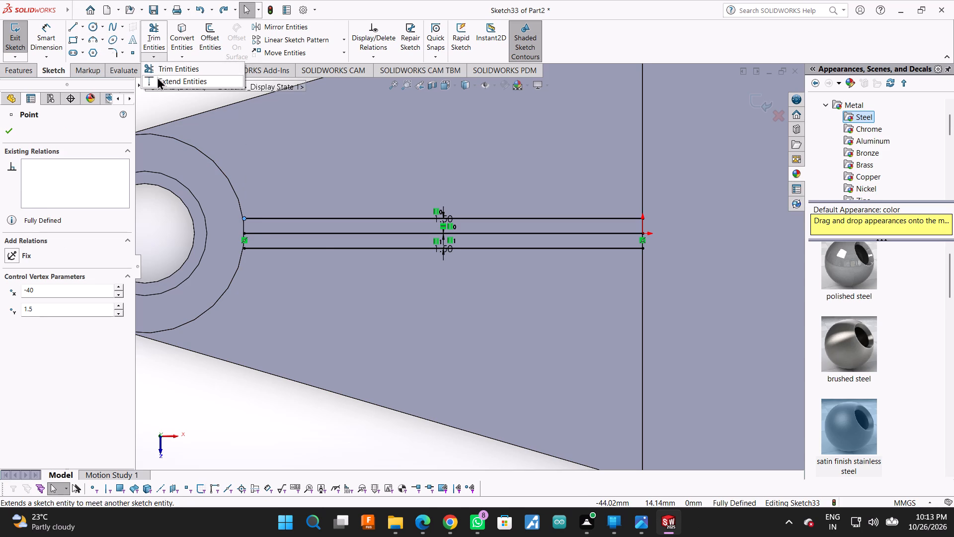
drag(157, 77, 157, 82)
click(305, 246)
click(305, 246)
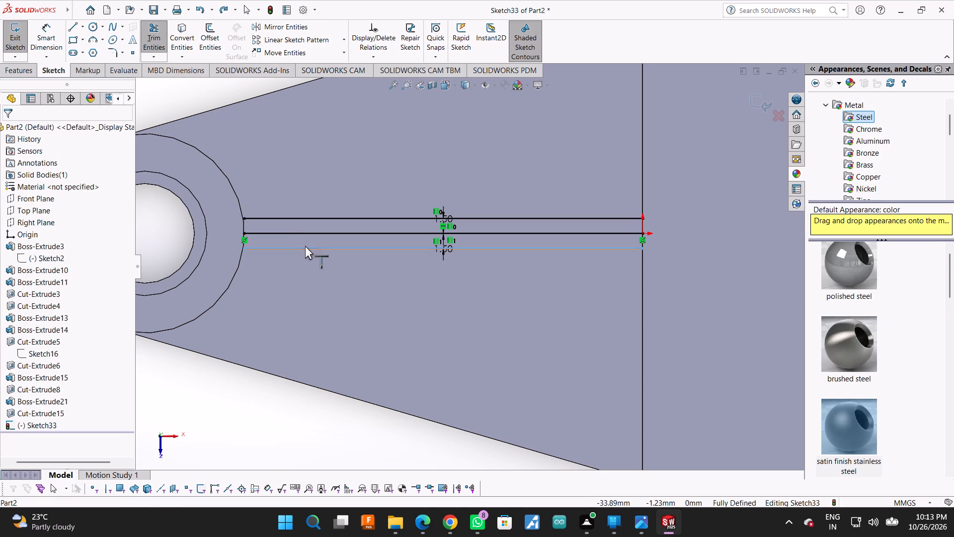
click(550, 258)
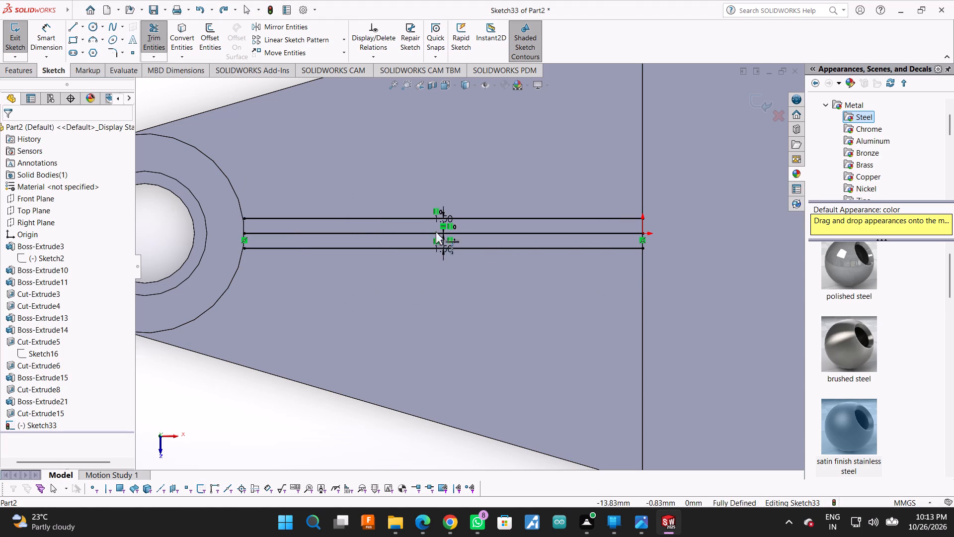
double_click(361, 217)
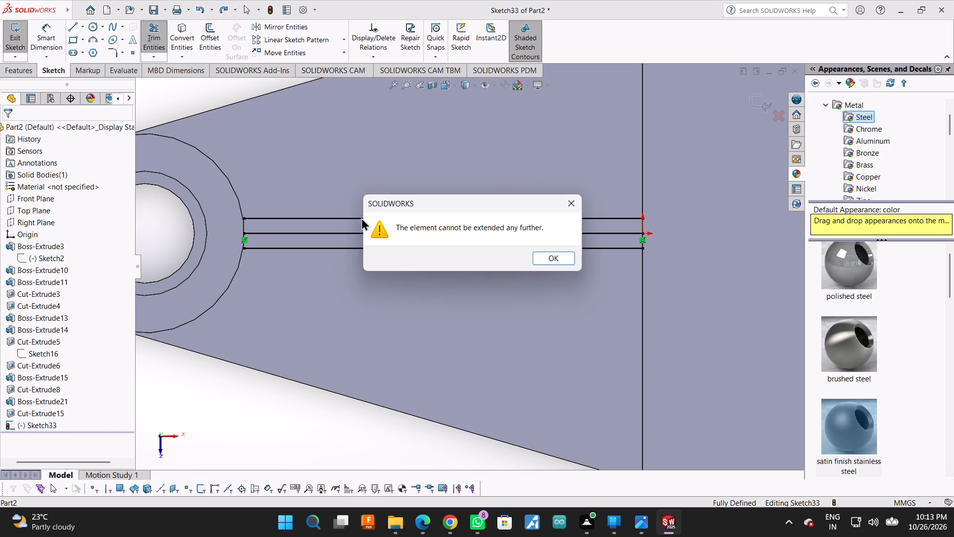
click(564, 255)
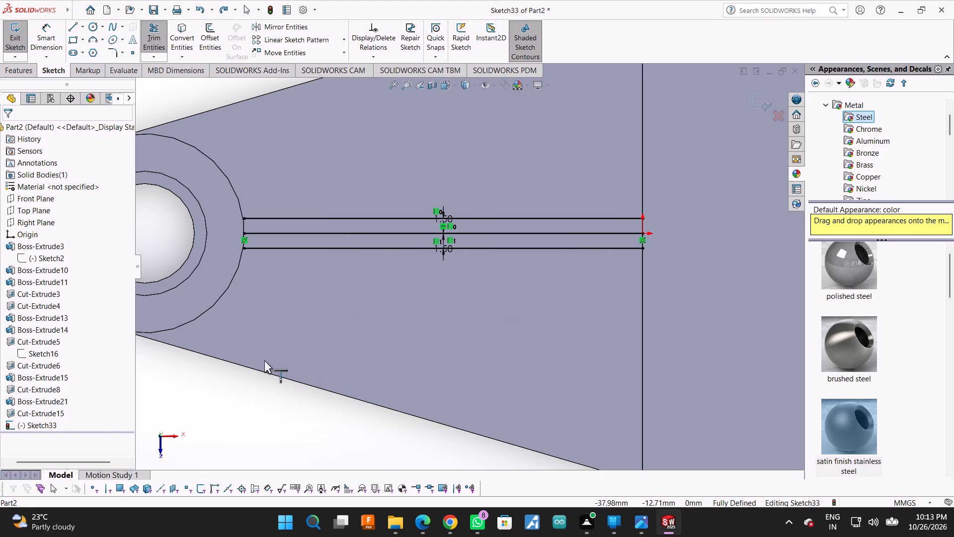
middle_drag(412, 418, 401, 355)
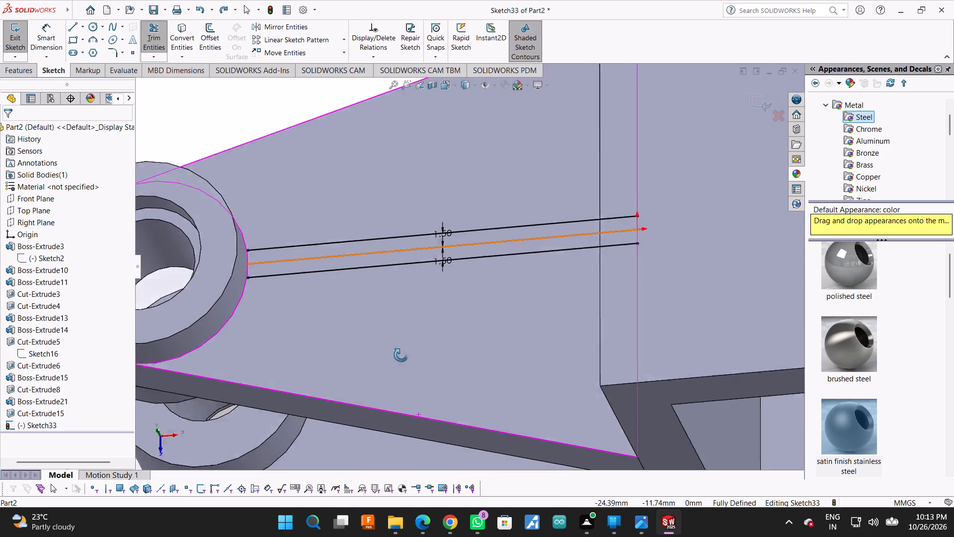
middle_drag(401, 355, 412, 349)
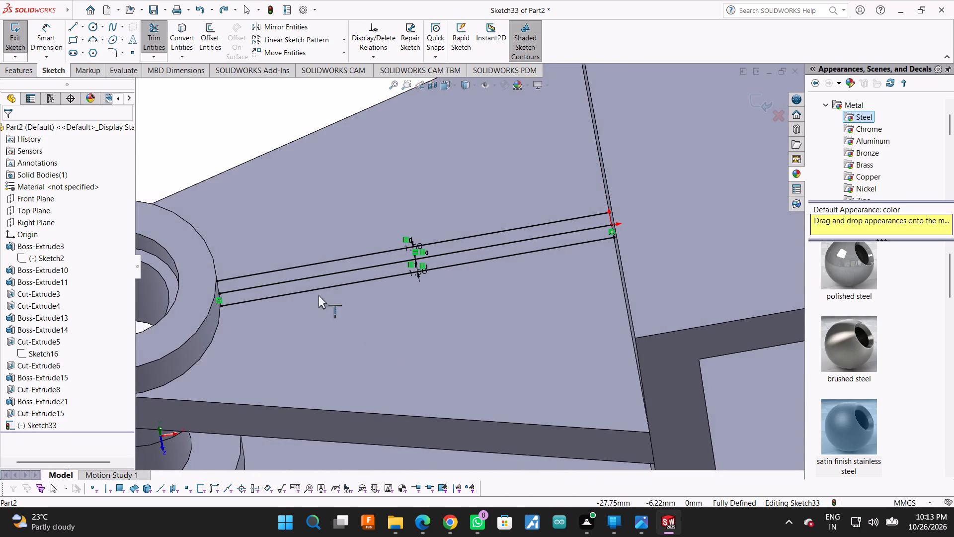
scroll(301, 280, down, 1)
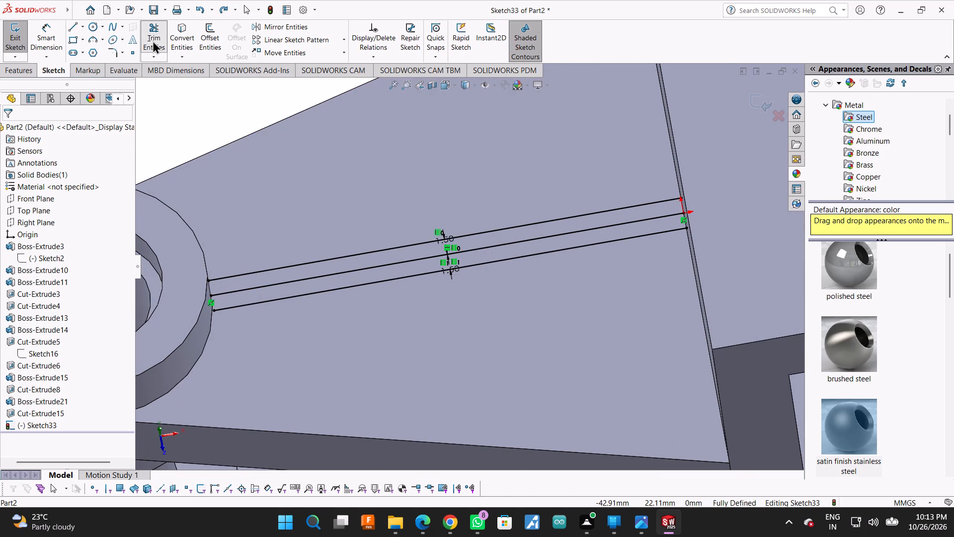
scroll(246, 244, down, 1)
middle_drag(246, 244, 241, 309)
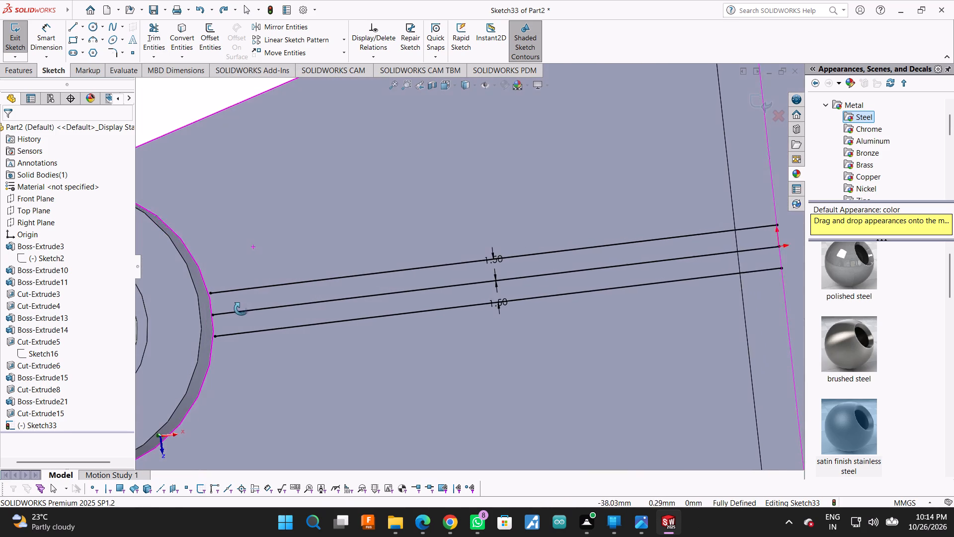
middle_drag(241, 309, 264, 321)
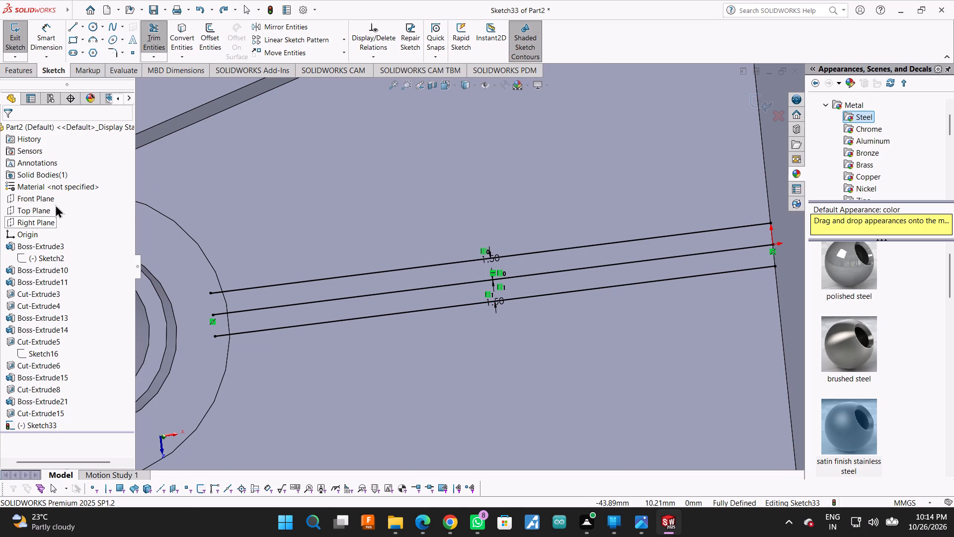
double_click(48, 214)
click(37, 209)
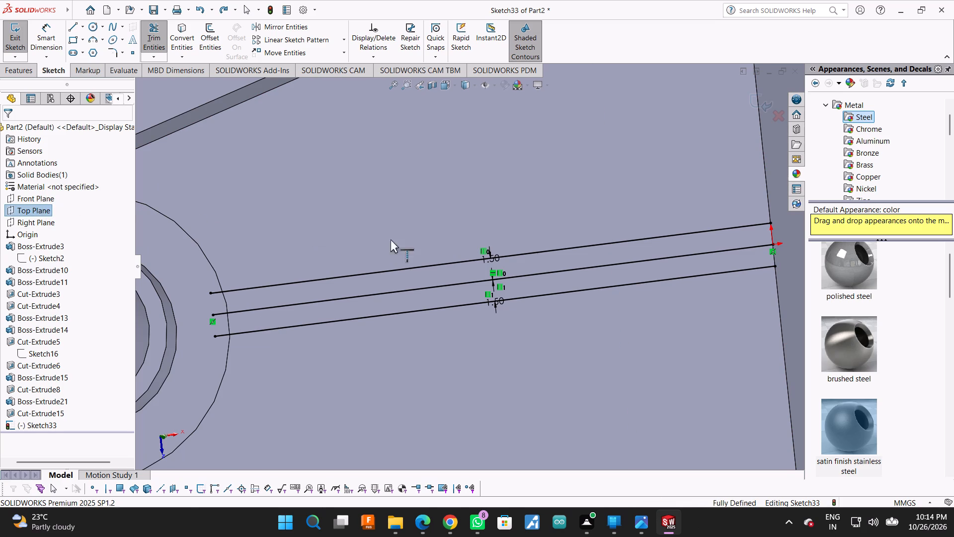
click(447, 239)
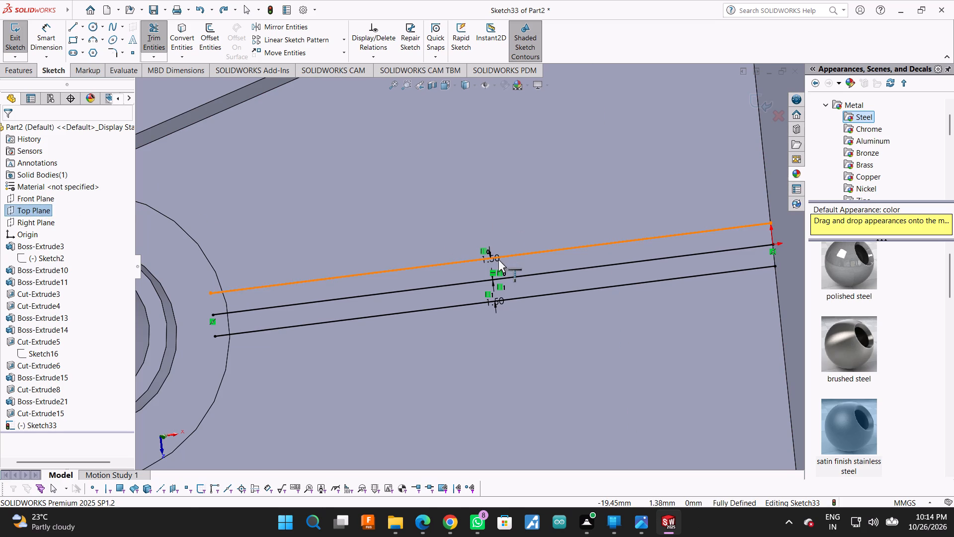
Undo both 1.5 mm offsets and the original 40 mm line in the current sketch.
key(ctrl+z)
key(ctrl+z)
key(ctrl+z)
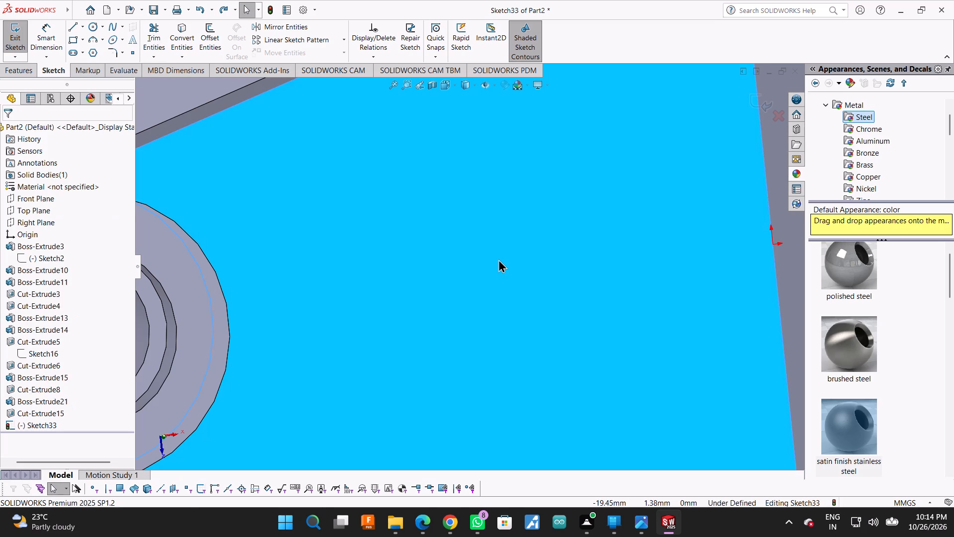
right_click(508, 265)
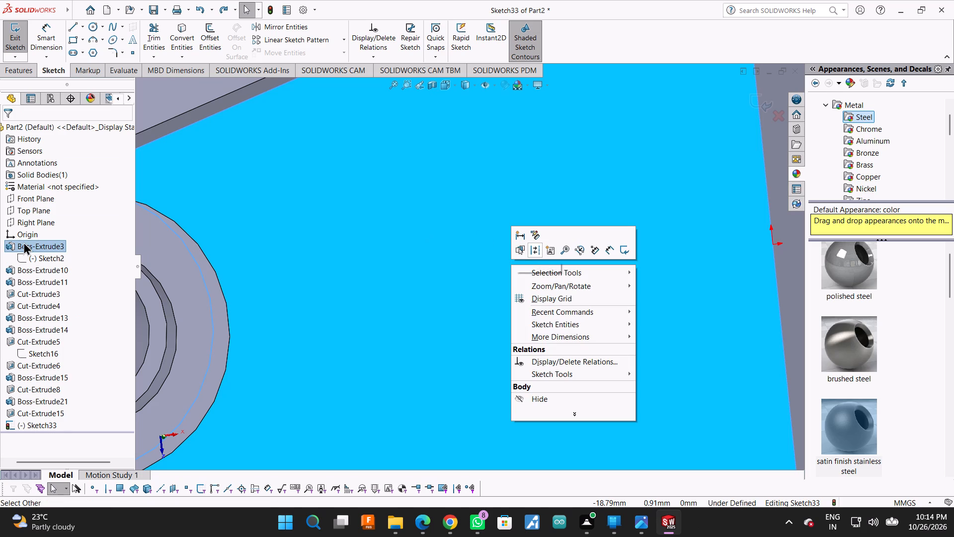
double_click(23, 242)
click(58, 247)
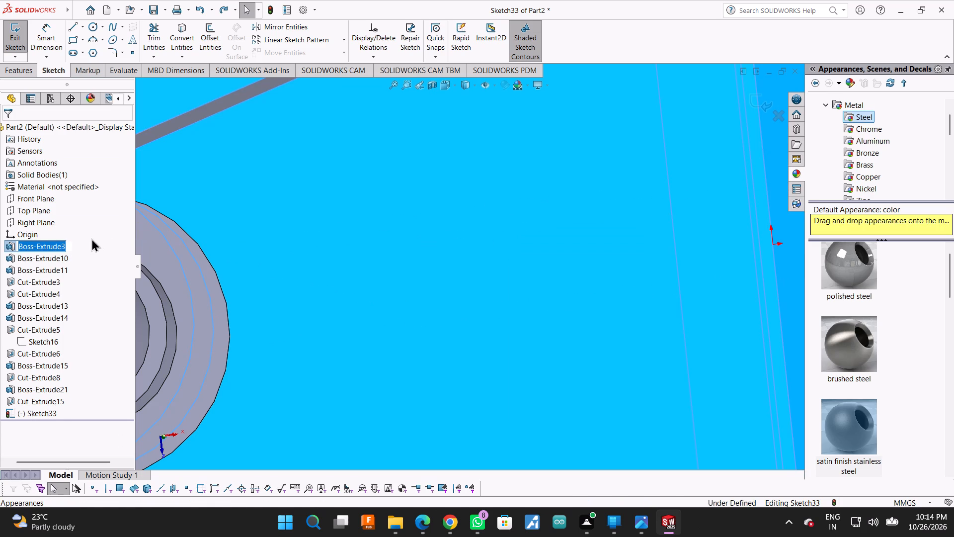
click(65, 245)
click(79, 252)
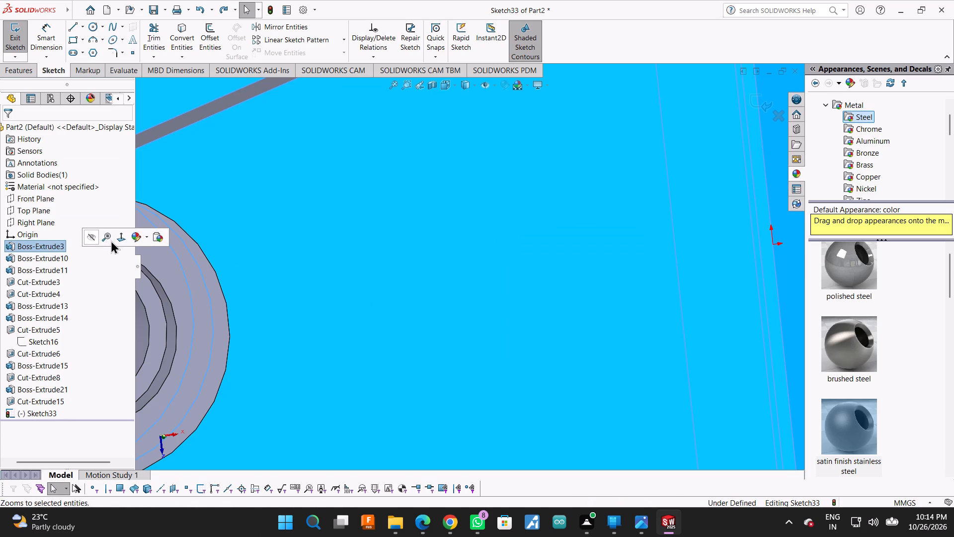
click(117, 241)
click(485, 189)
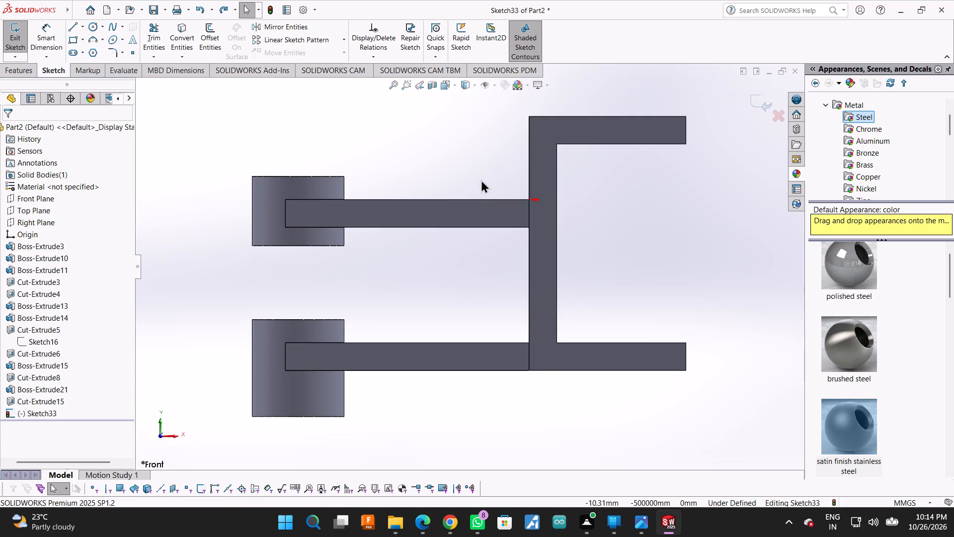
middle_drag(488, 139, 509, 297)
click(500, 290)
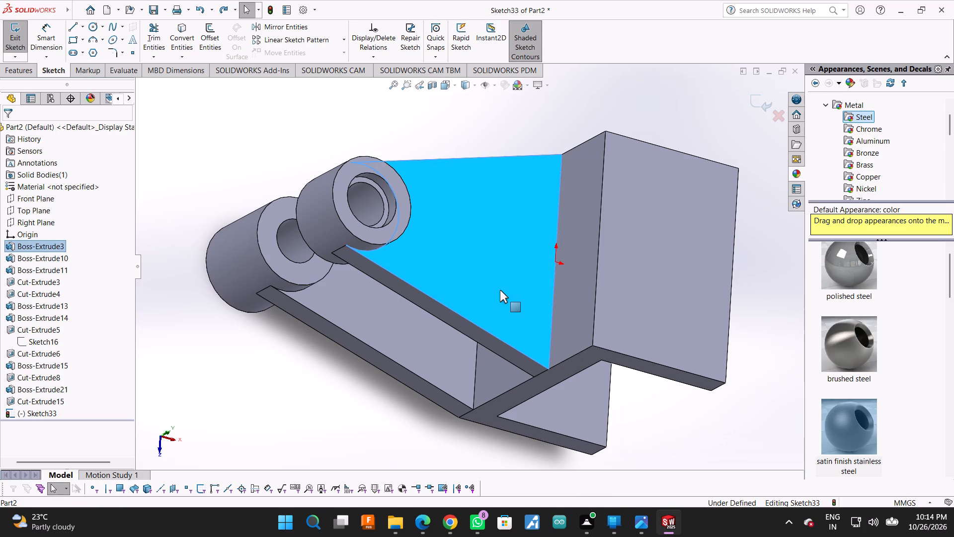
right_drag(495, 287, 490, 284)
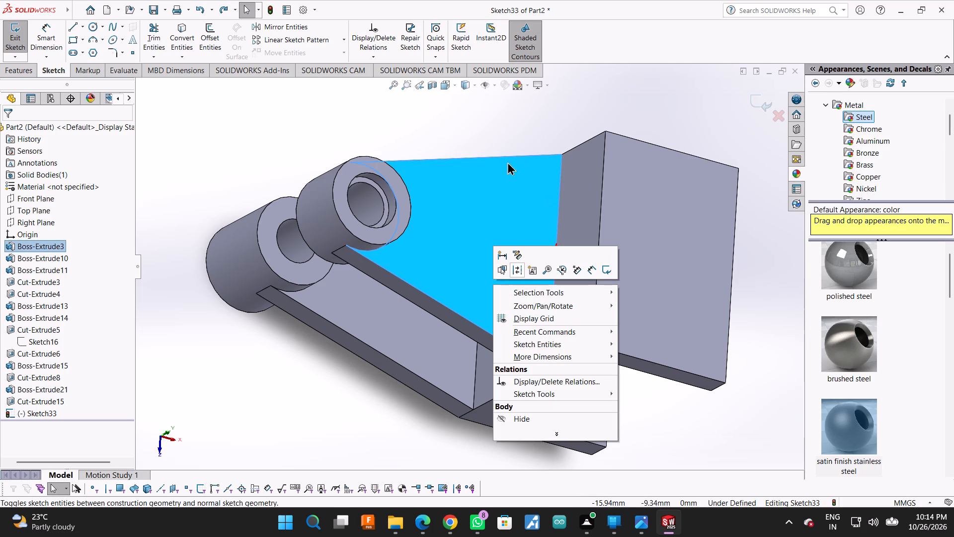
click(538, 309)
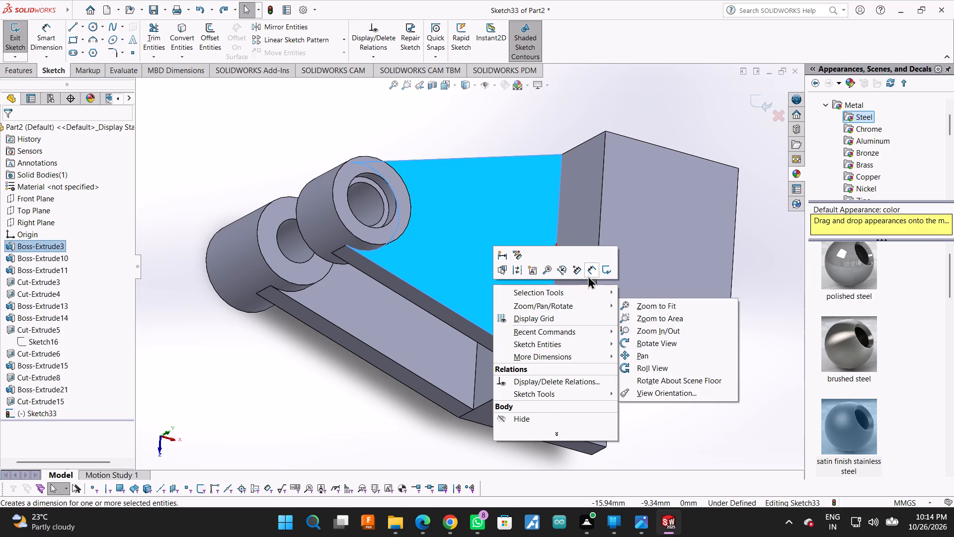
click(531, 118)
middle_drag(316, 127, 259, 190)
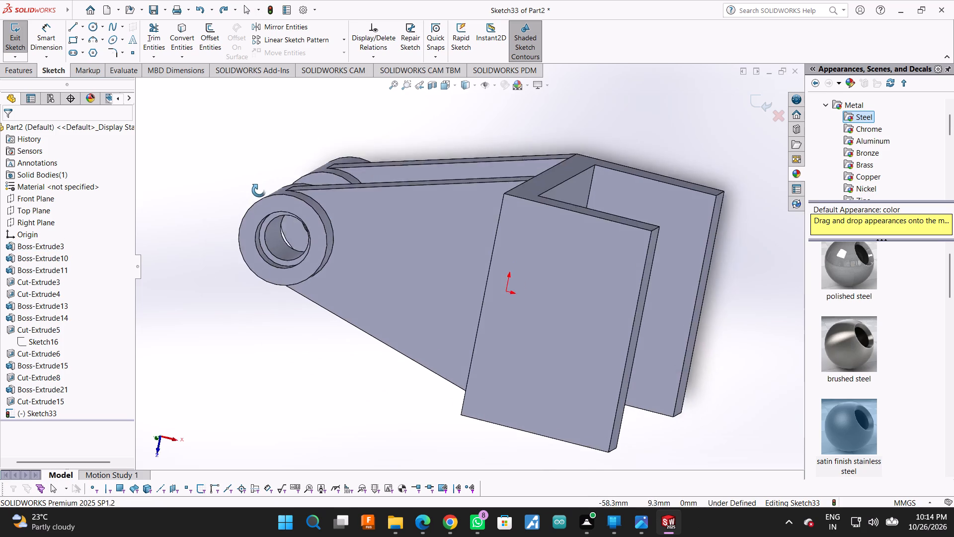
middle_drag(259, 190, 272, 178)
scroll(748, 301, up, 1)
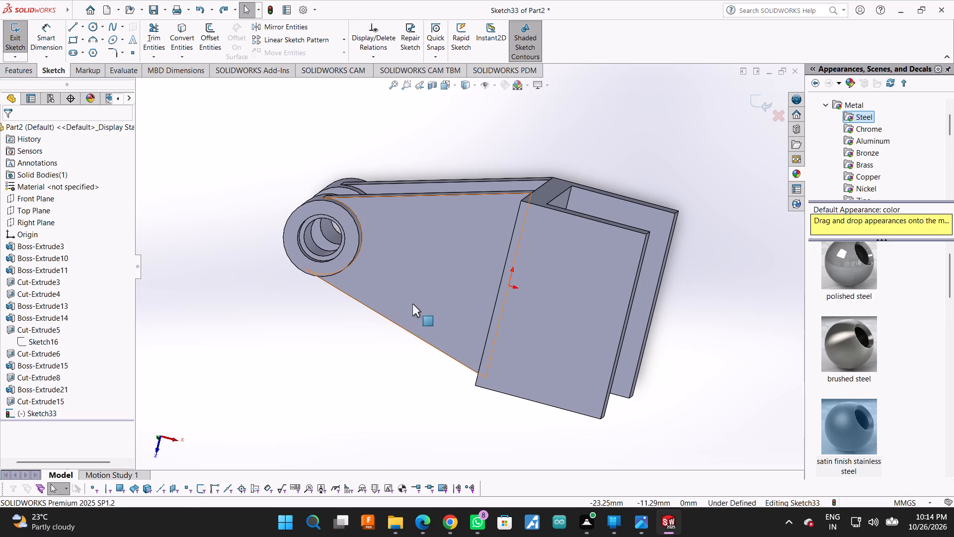
In a new sketch on the upper arm's top face, draw a horizontal line about 42 mm long from the origin into the cylinder.
click(764, 104)
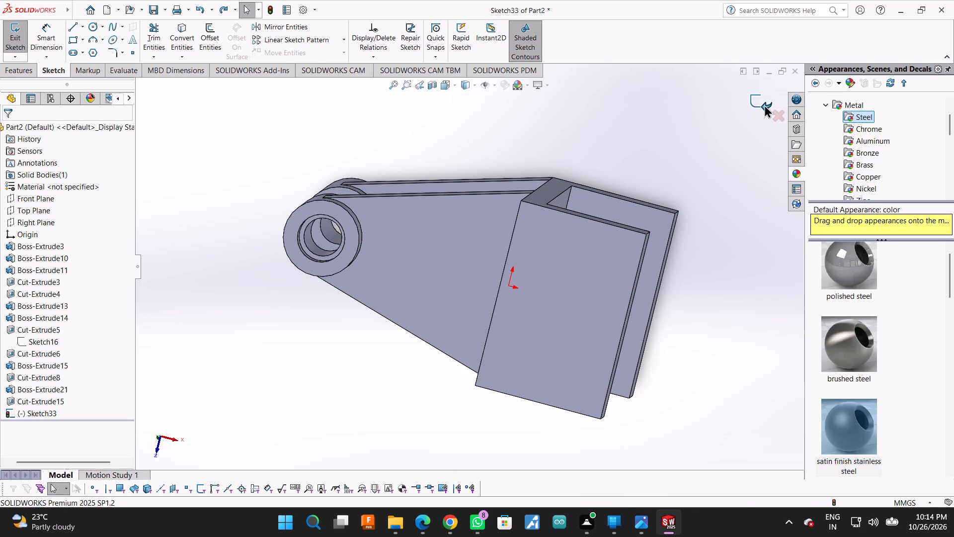
click(429, 276)
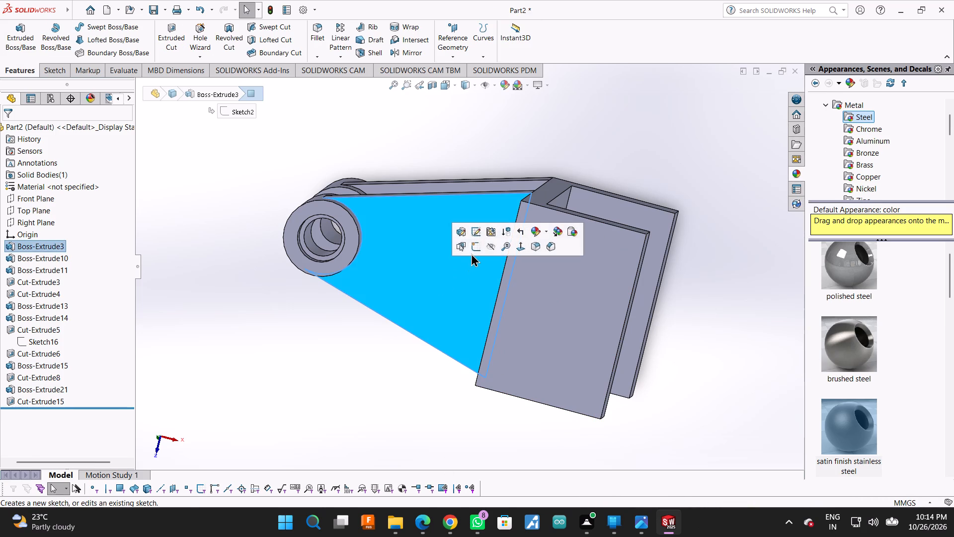
click(473, 252)
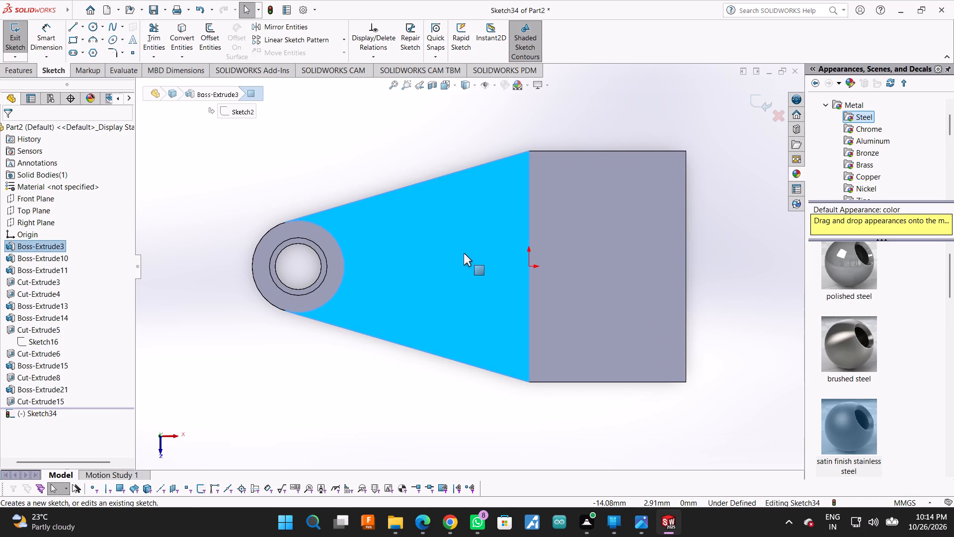
click(73, 25)
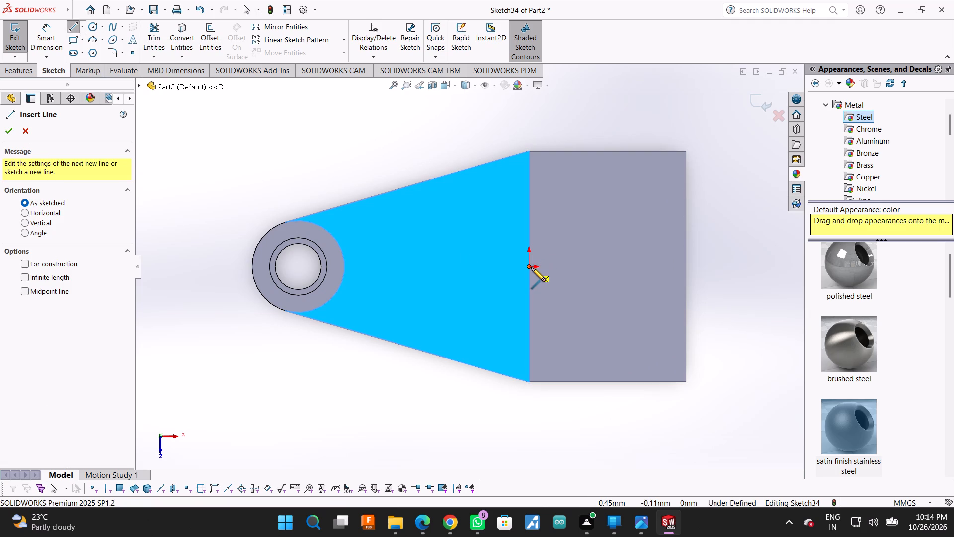
click(531, 268)
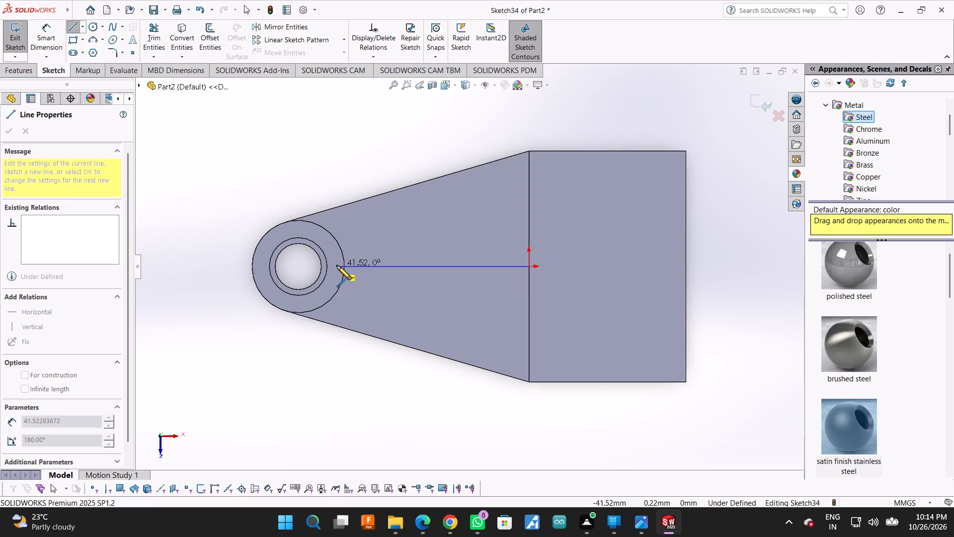
click(334, 266)
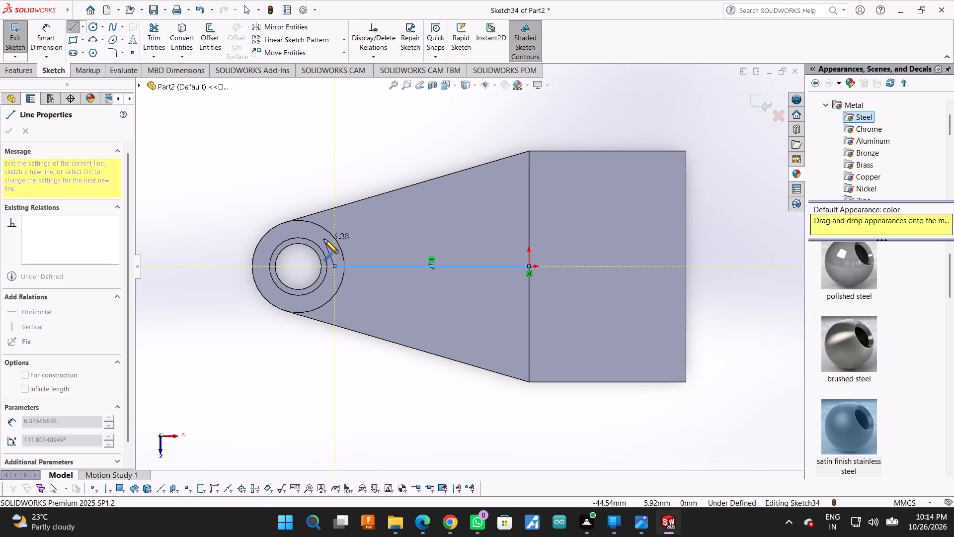
Offset the new horizontal line by 1.5 mm to its upper side, with dimensions added.
click(203, 25)
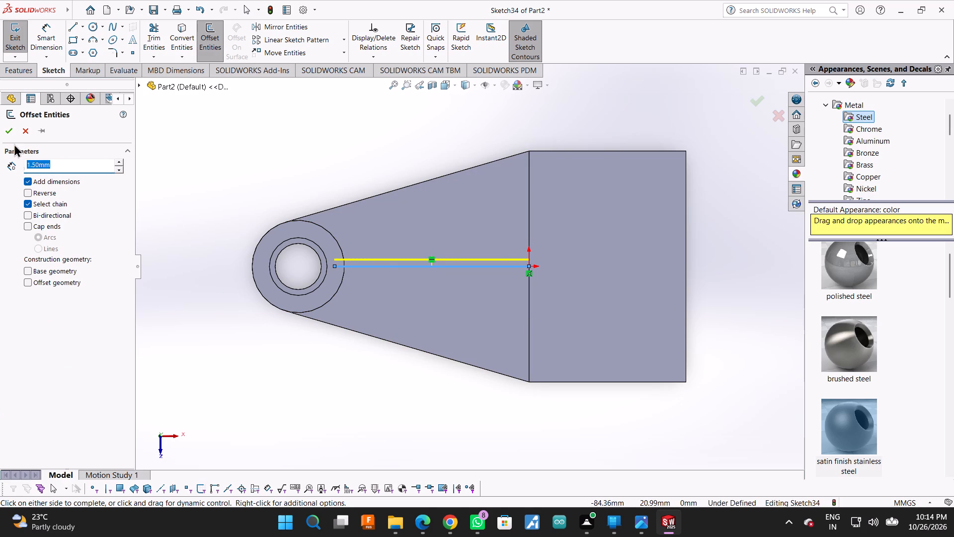
click(7, 125)
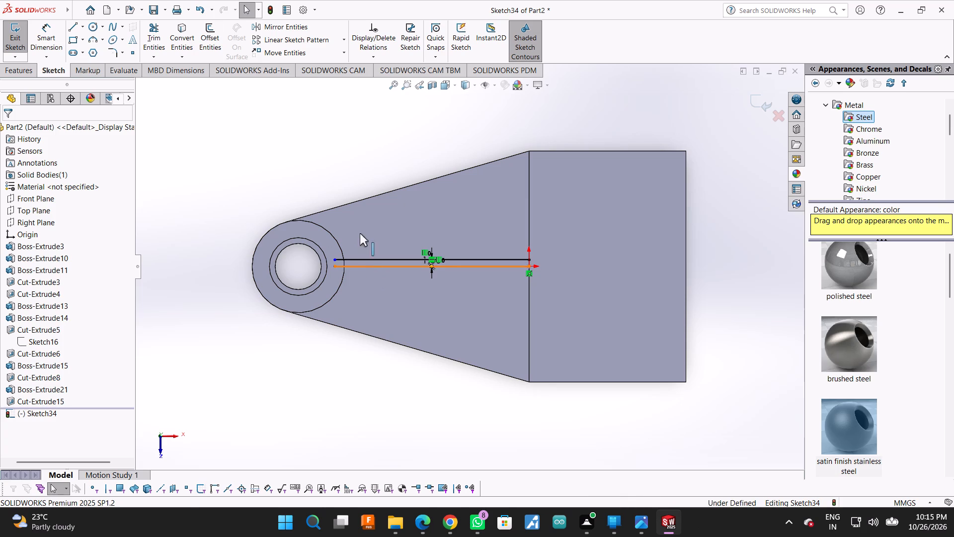
Offset the original horizontal line by 1.5 mm in the reverse direction, on its lower side, with dimensions added.
click(201, 21)
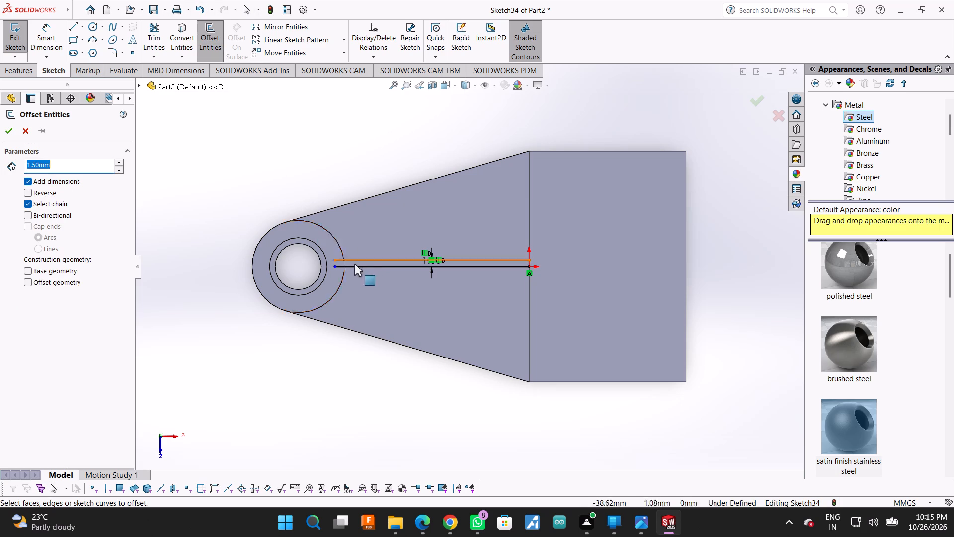
click(377, 265)
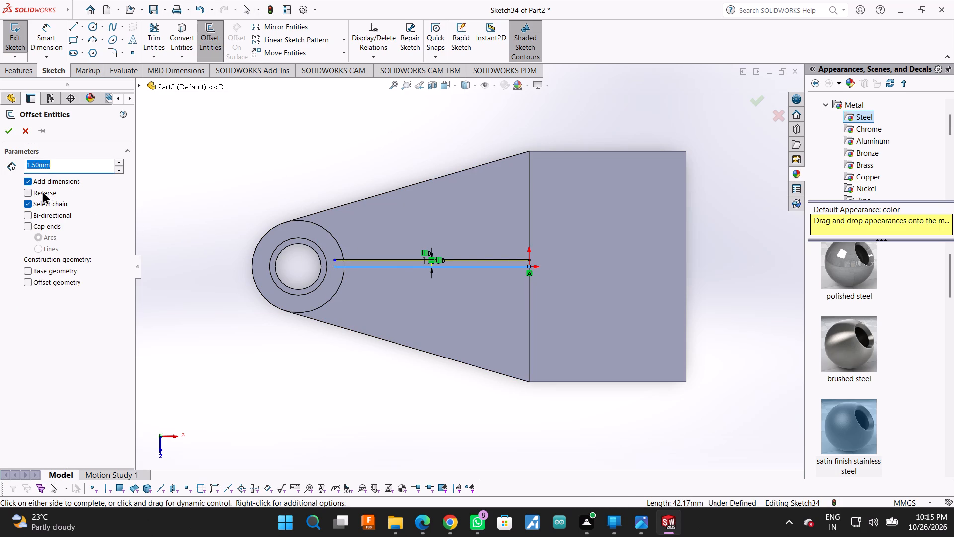
click(31, 191)
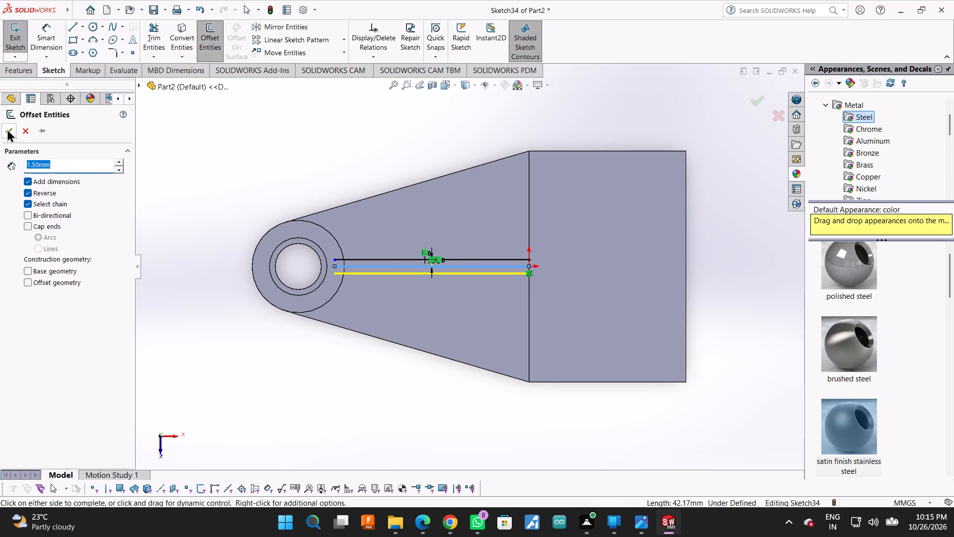
click(7, 129)
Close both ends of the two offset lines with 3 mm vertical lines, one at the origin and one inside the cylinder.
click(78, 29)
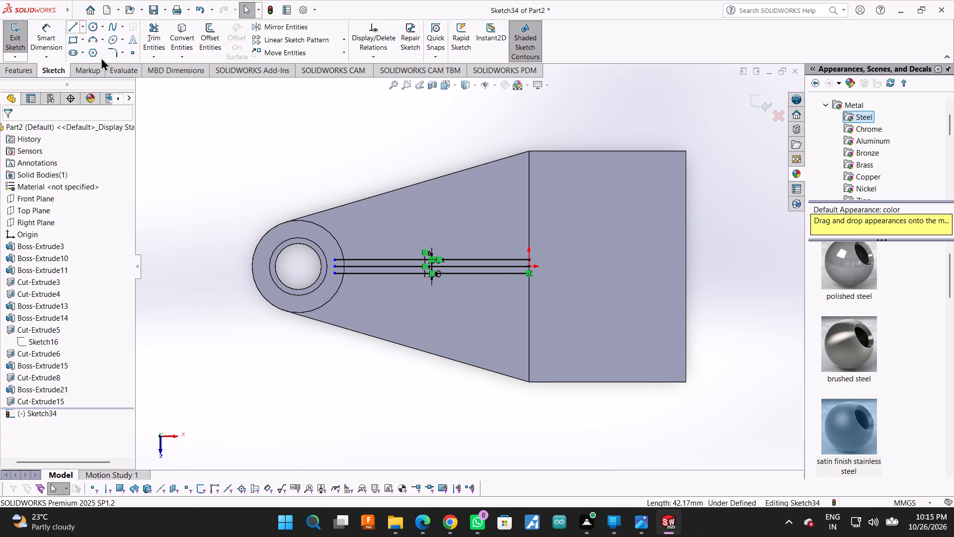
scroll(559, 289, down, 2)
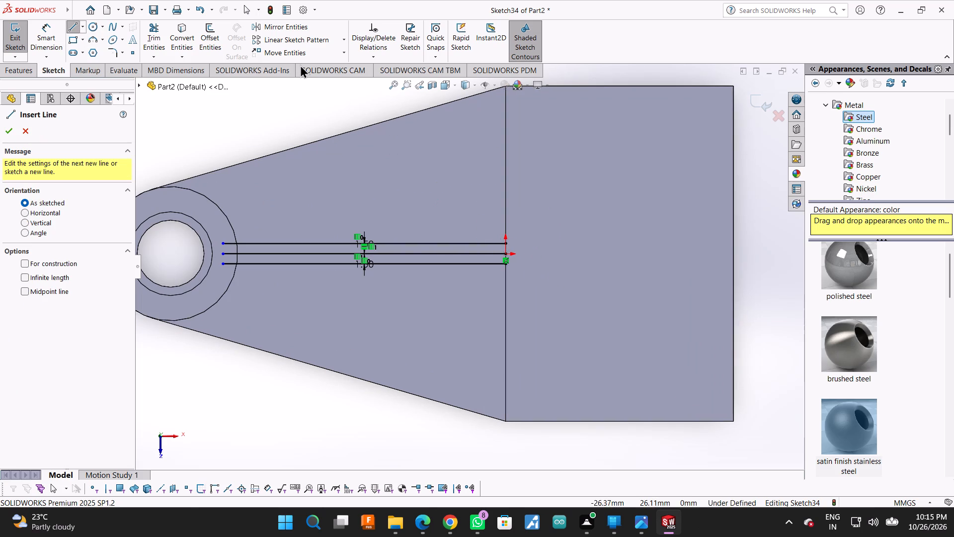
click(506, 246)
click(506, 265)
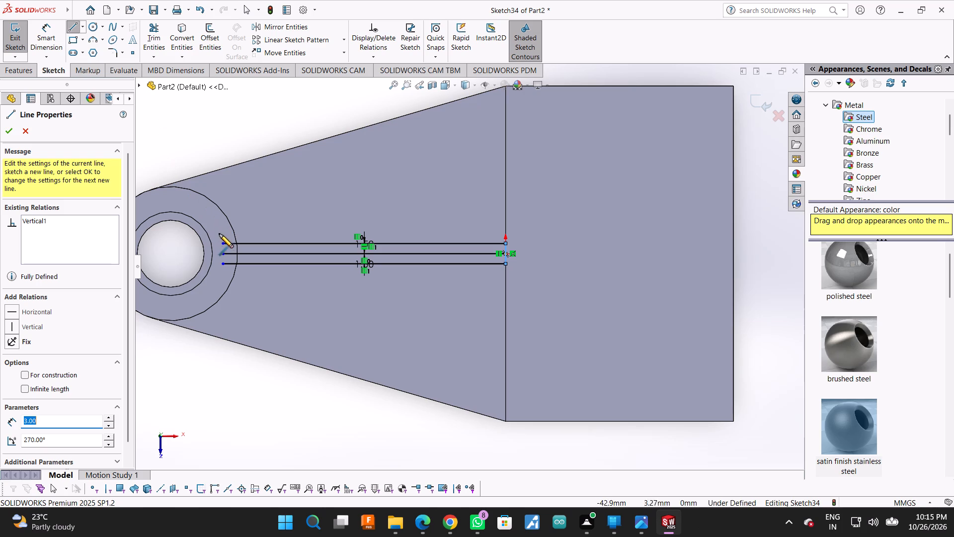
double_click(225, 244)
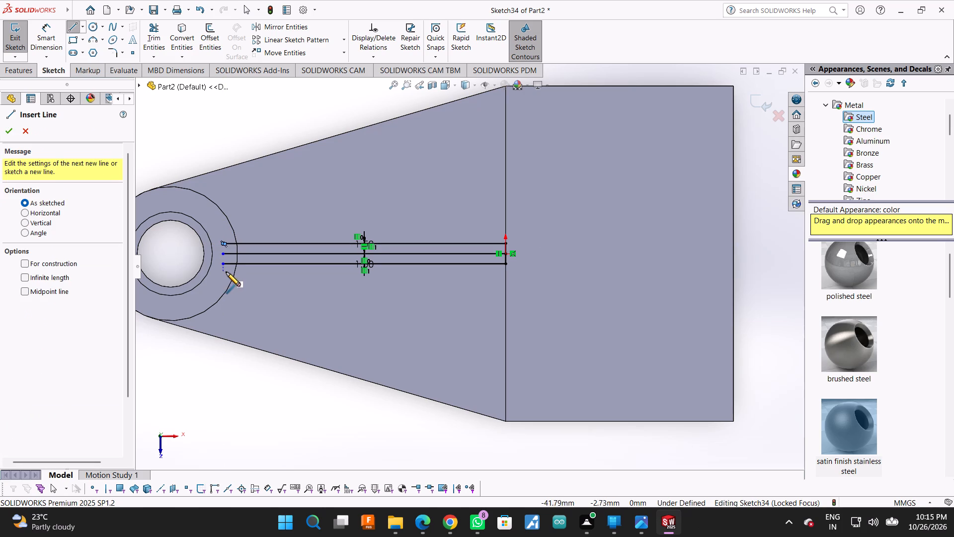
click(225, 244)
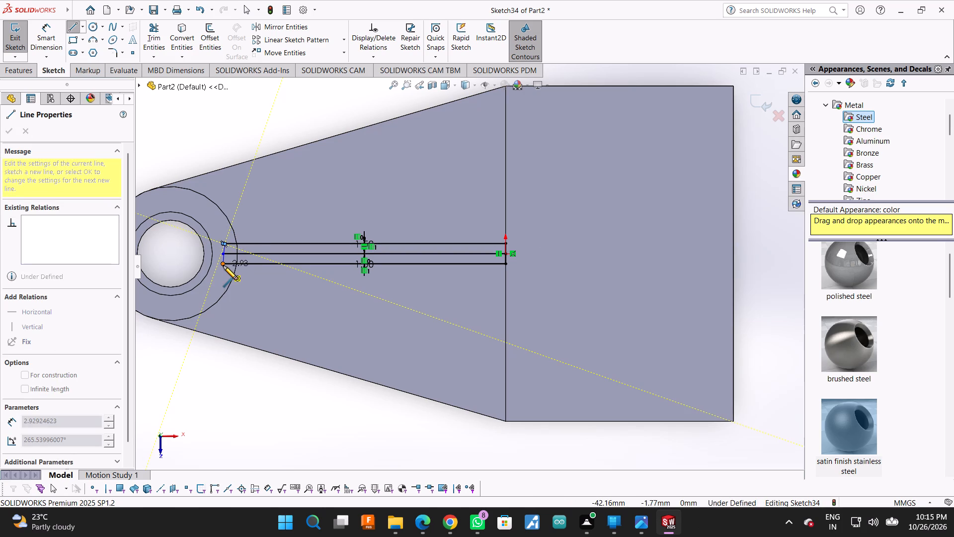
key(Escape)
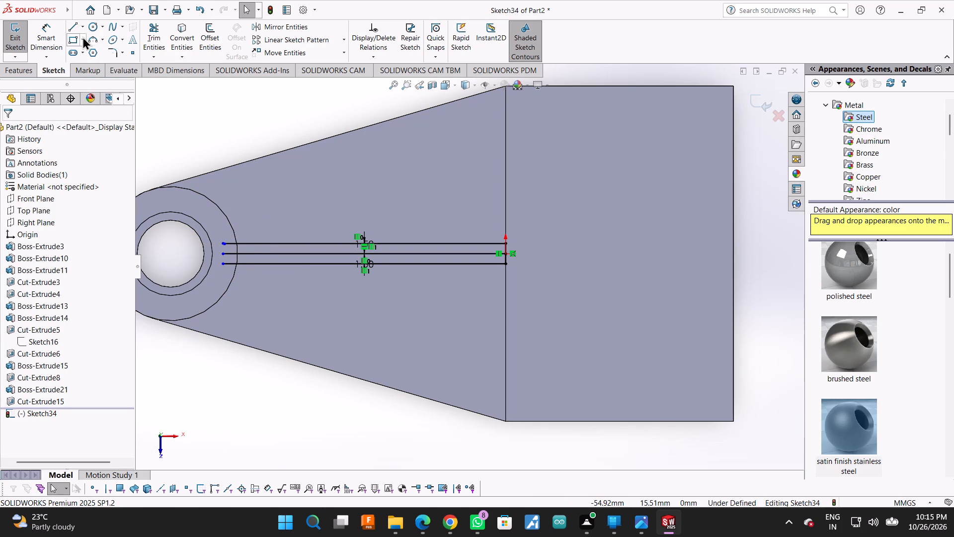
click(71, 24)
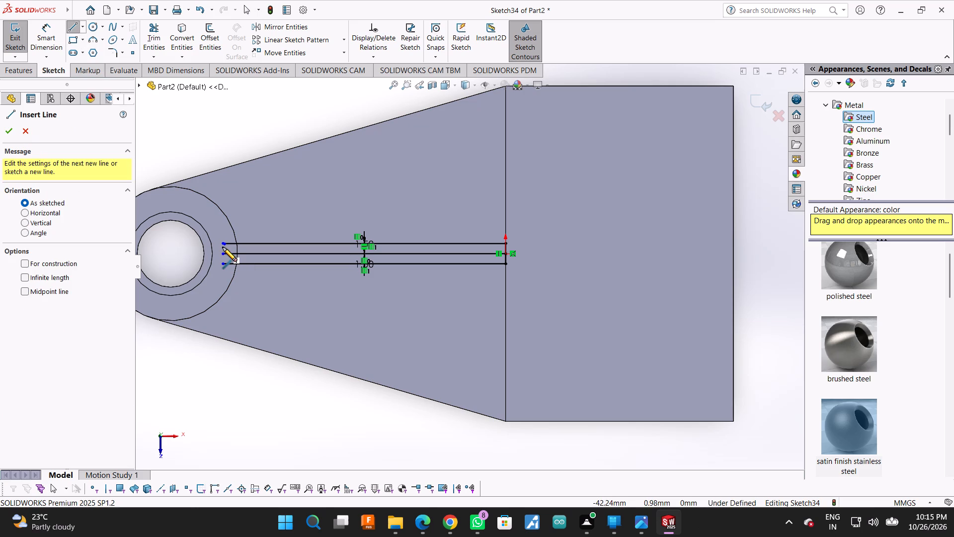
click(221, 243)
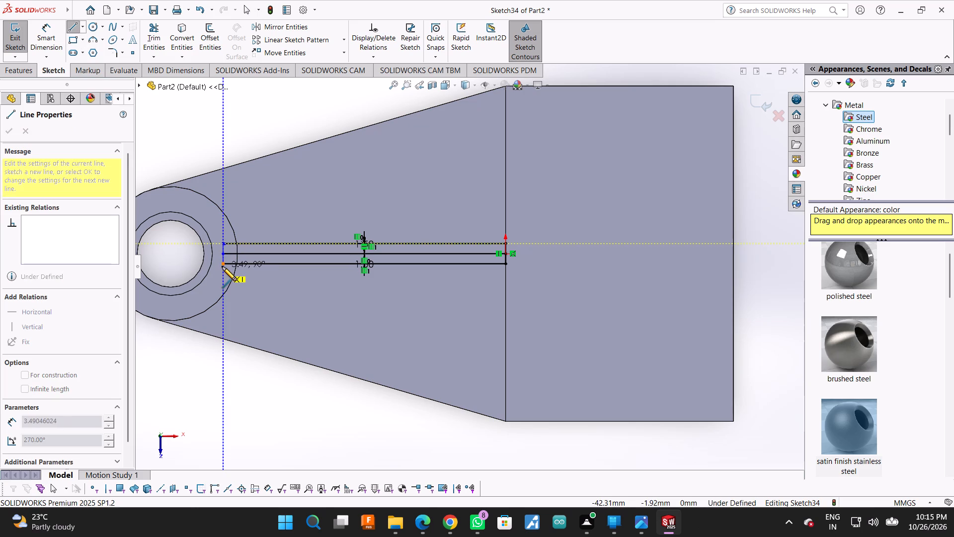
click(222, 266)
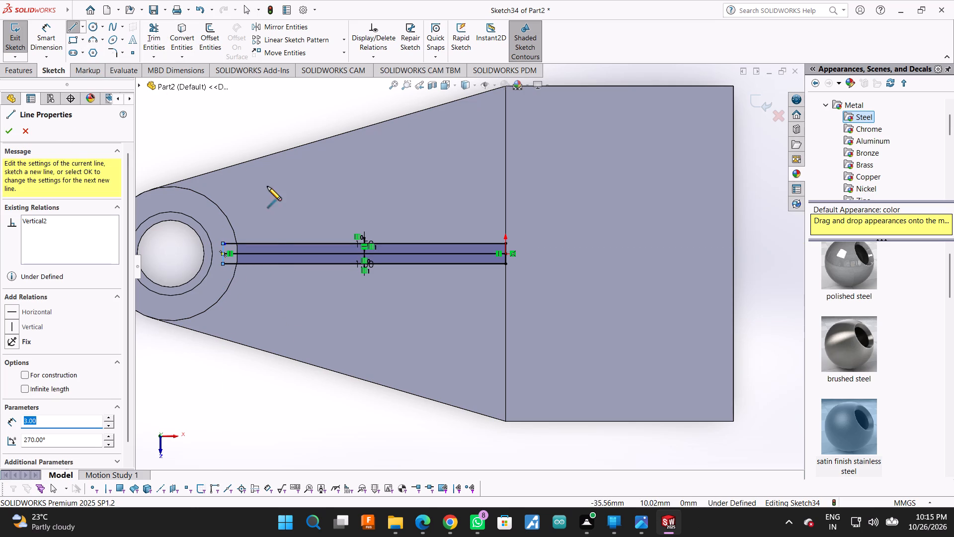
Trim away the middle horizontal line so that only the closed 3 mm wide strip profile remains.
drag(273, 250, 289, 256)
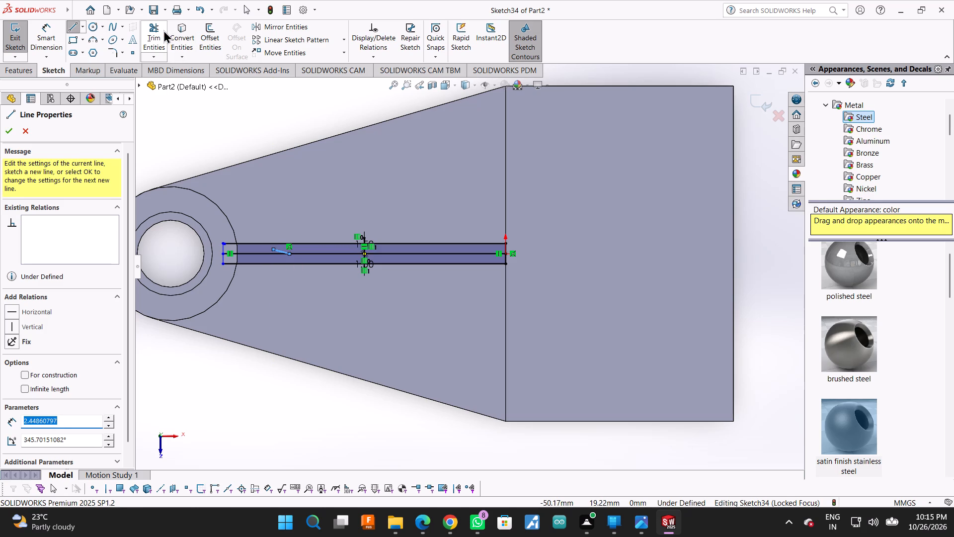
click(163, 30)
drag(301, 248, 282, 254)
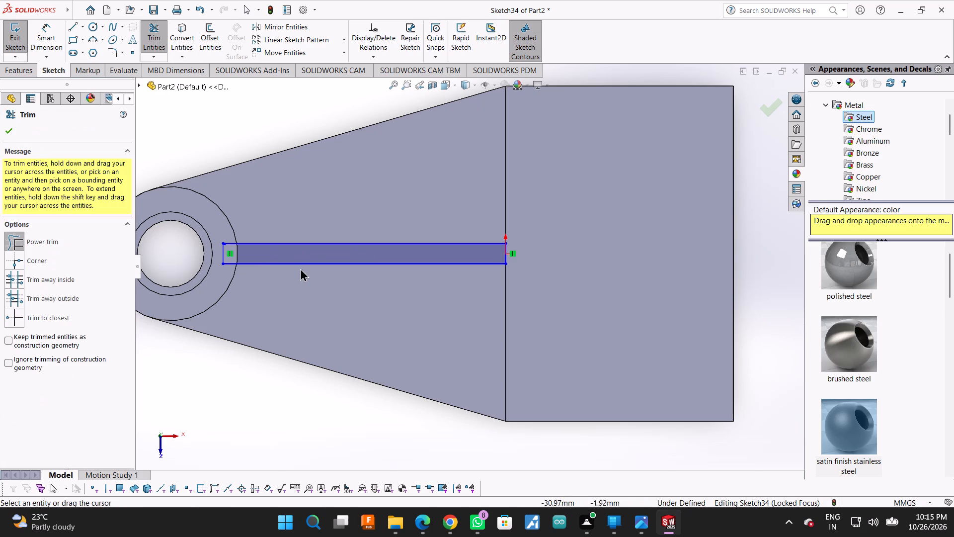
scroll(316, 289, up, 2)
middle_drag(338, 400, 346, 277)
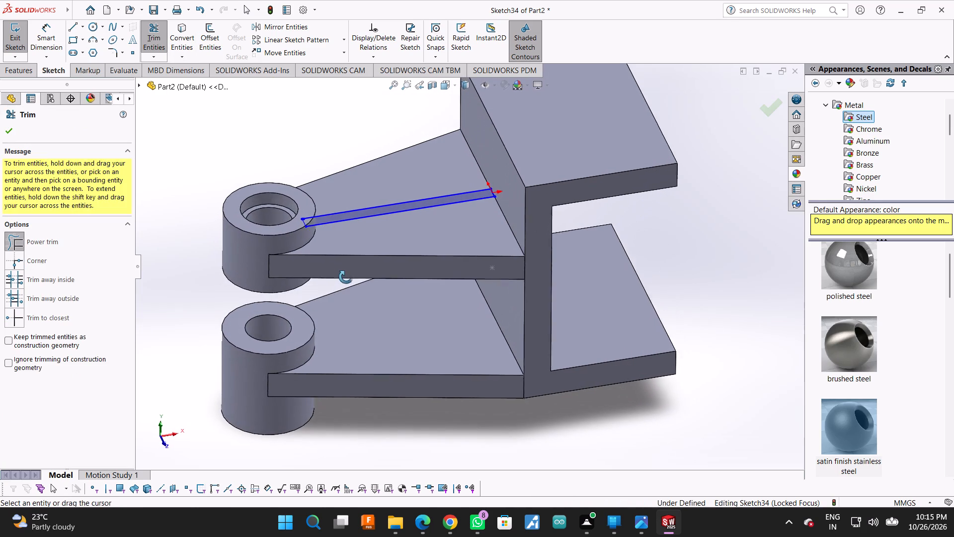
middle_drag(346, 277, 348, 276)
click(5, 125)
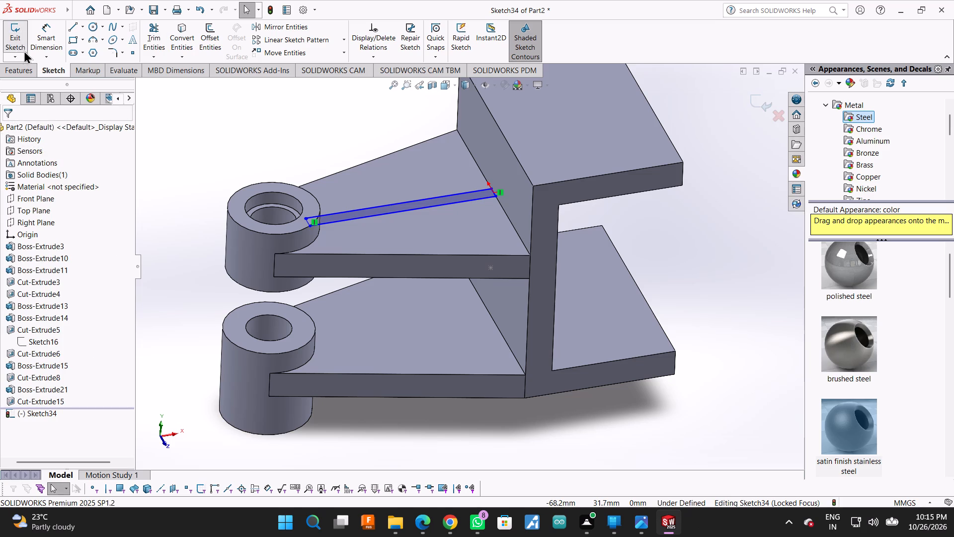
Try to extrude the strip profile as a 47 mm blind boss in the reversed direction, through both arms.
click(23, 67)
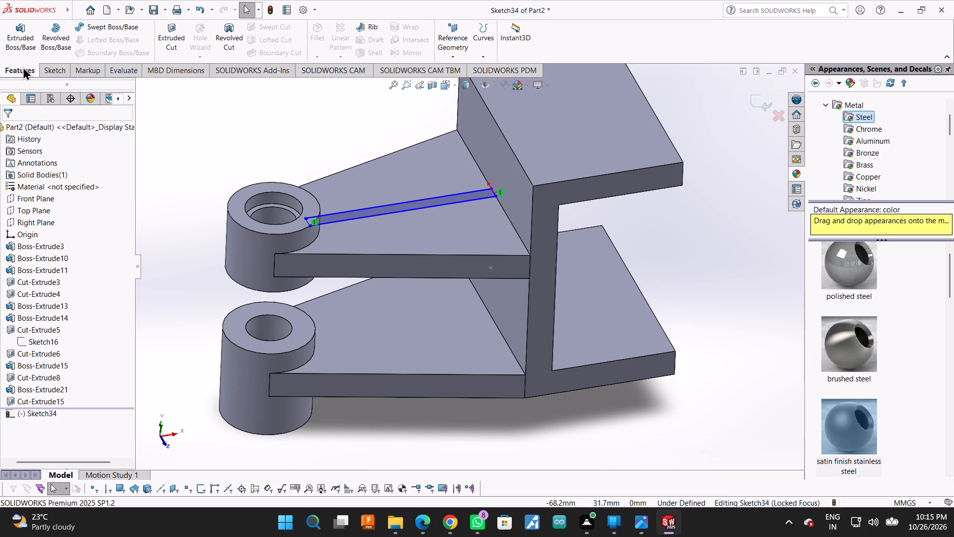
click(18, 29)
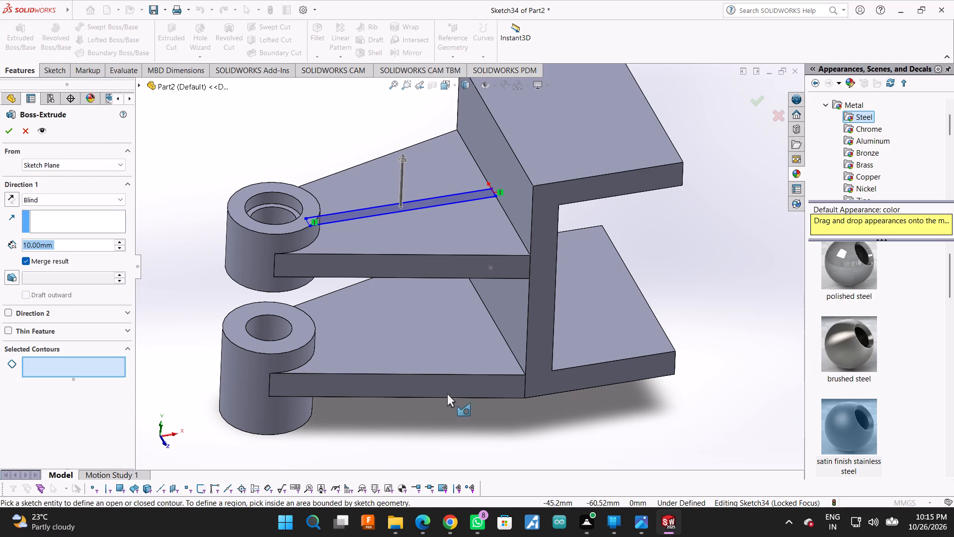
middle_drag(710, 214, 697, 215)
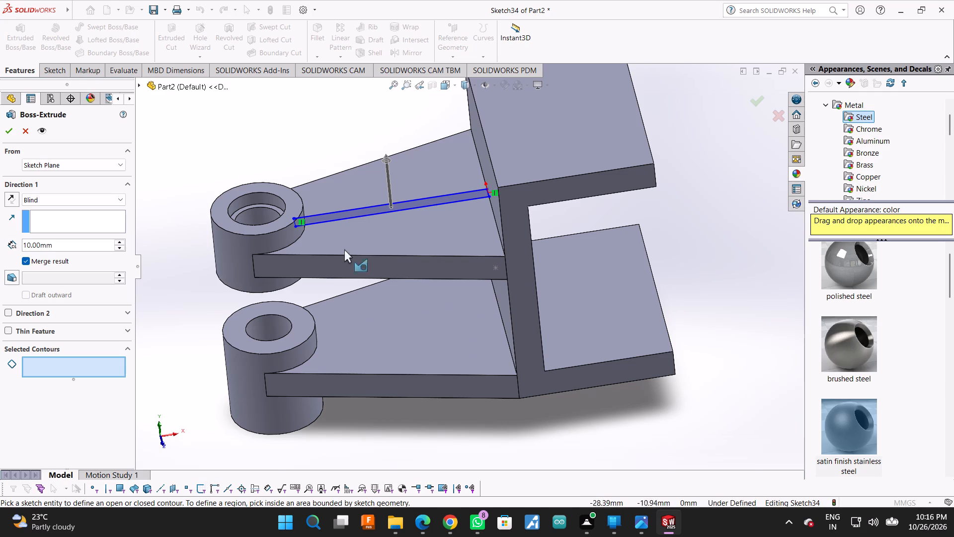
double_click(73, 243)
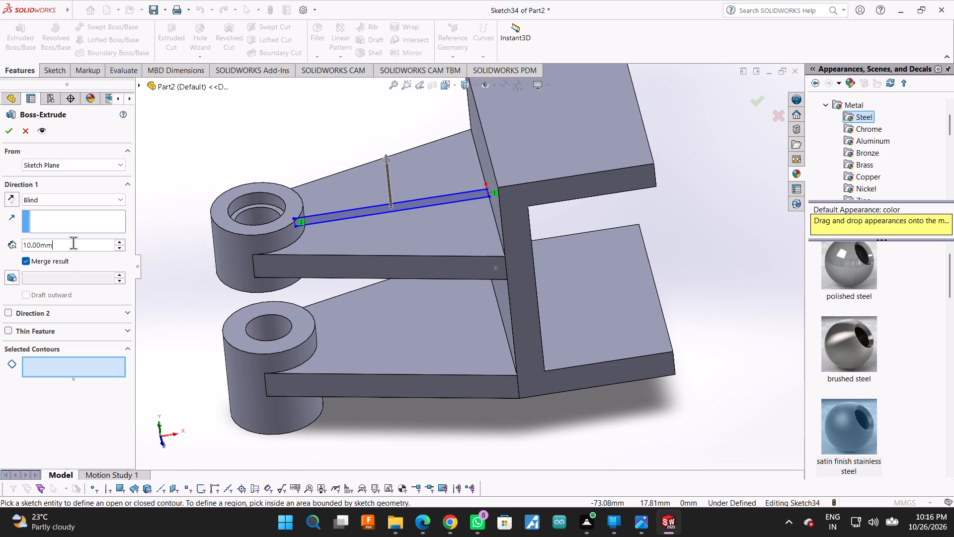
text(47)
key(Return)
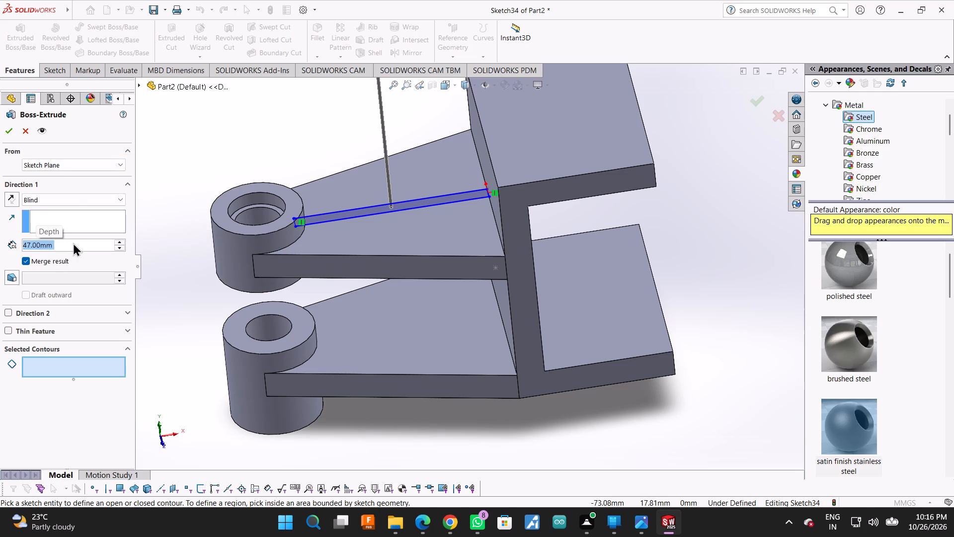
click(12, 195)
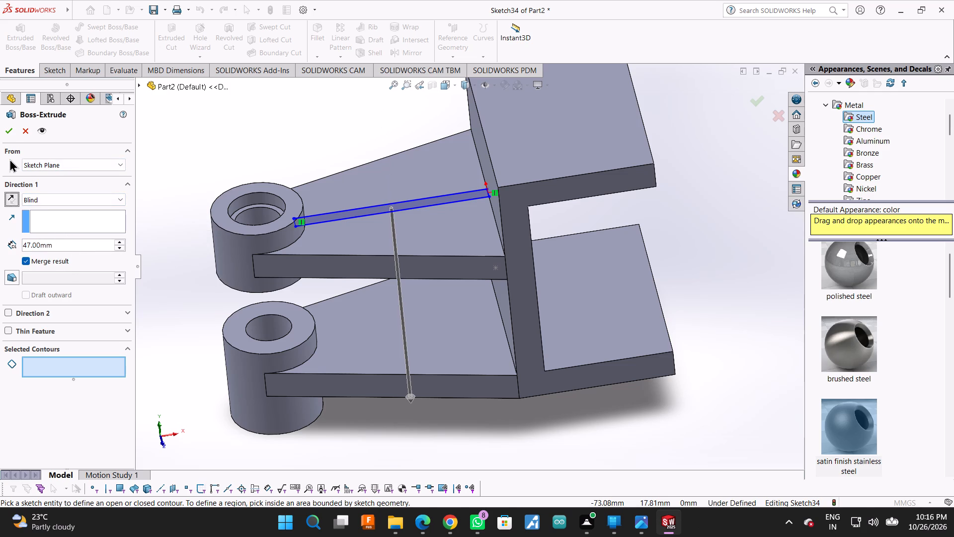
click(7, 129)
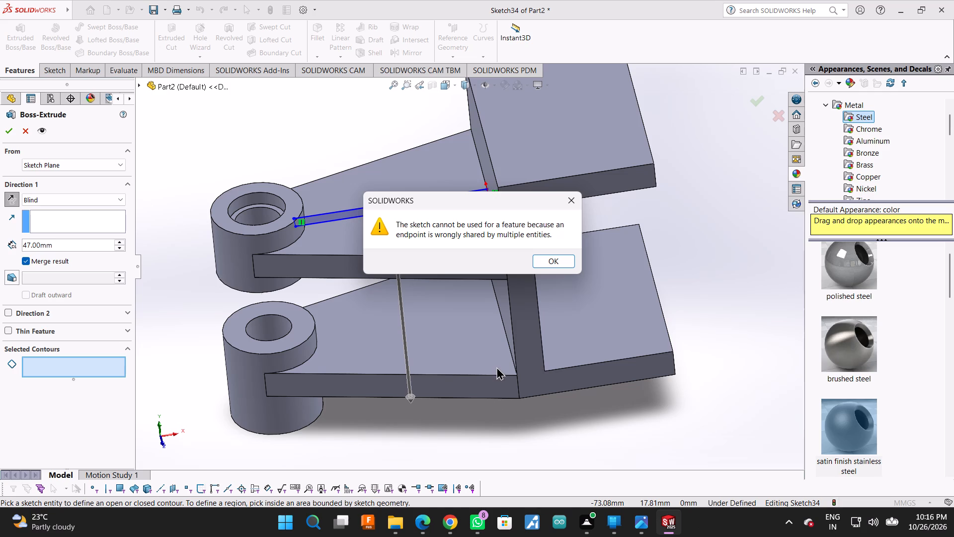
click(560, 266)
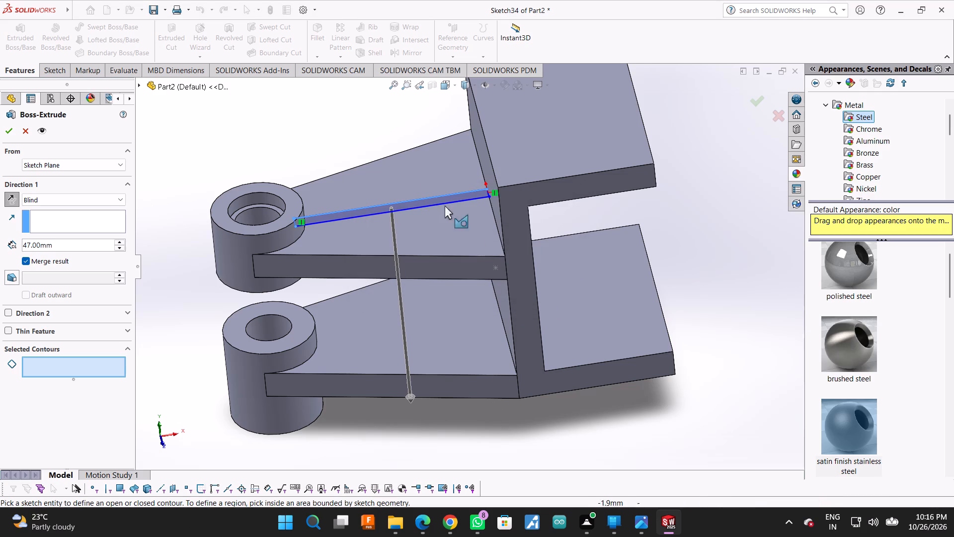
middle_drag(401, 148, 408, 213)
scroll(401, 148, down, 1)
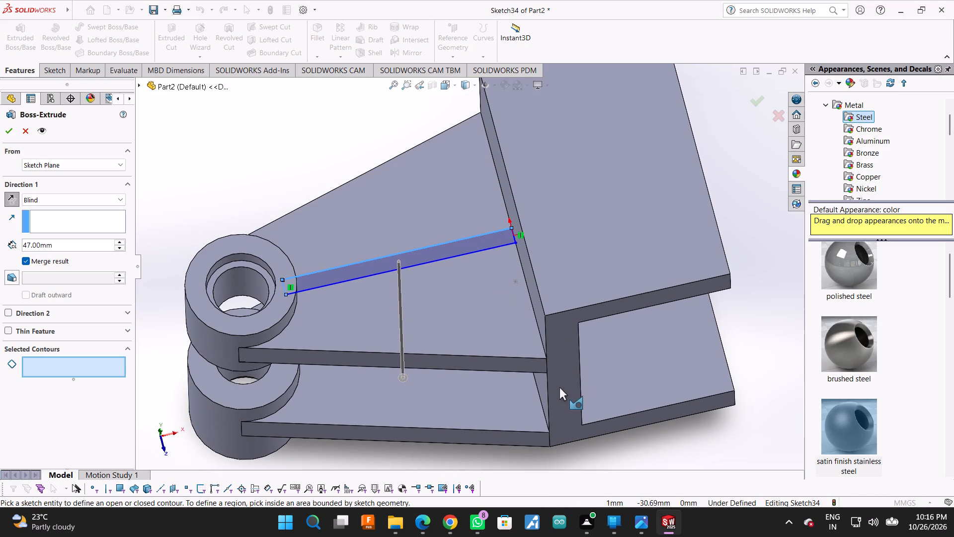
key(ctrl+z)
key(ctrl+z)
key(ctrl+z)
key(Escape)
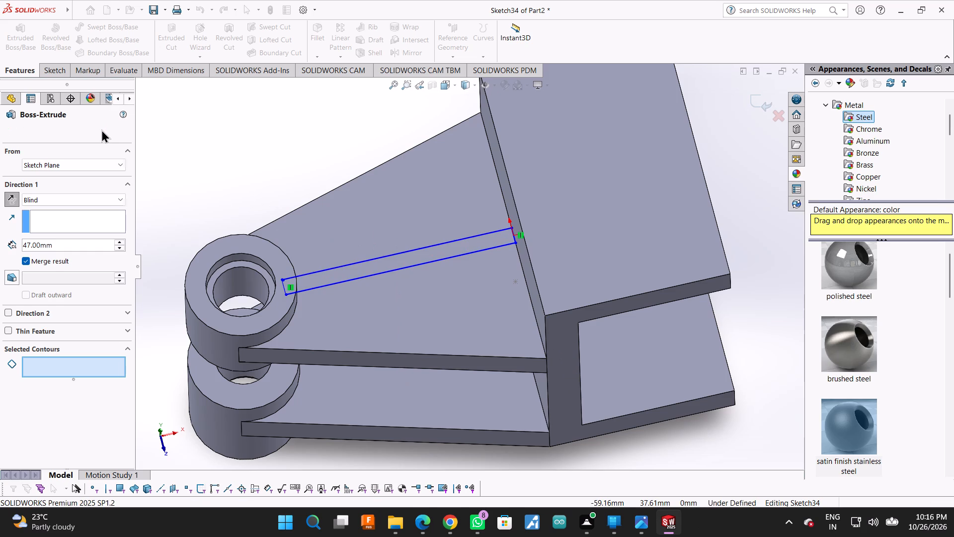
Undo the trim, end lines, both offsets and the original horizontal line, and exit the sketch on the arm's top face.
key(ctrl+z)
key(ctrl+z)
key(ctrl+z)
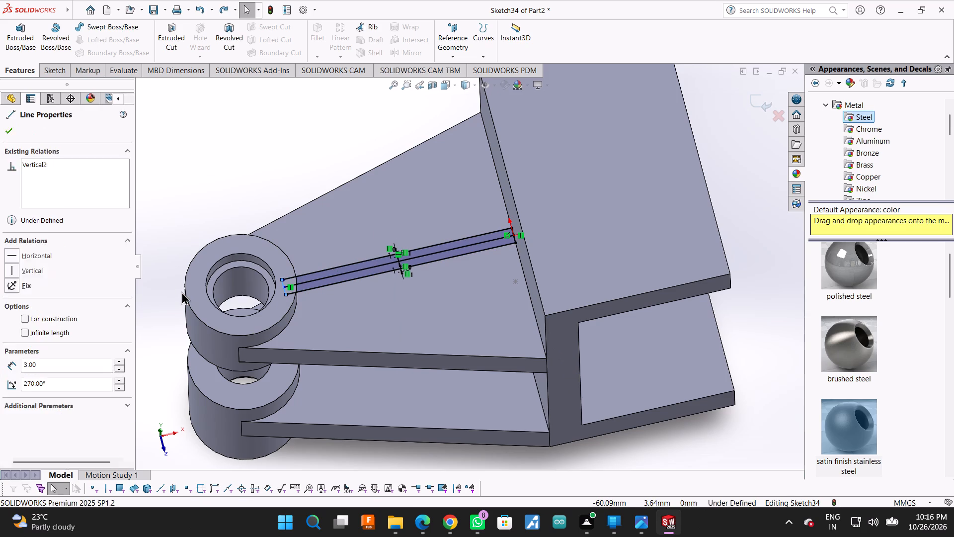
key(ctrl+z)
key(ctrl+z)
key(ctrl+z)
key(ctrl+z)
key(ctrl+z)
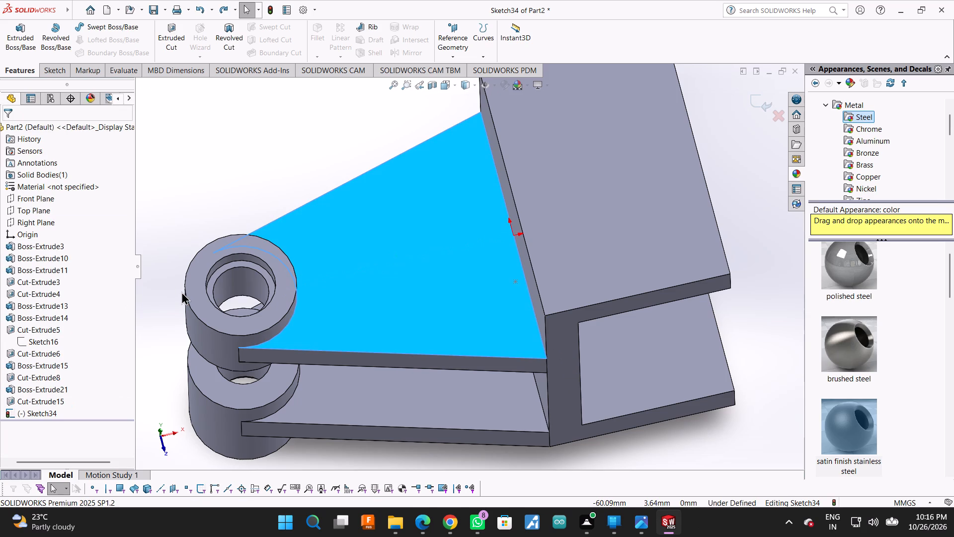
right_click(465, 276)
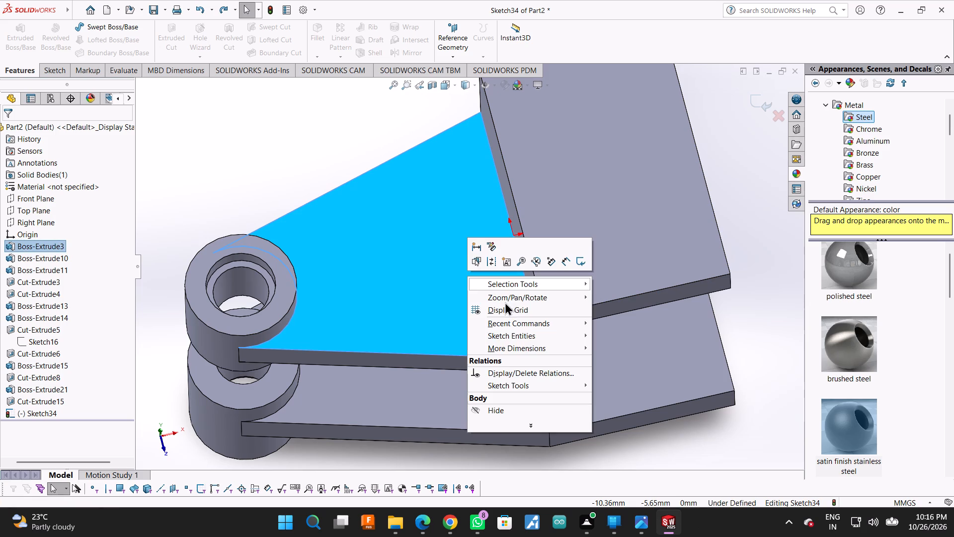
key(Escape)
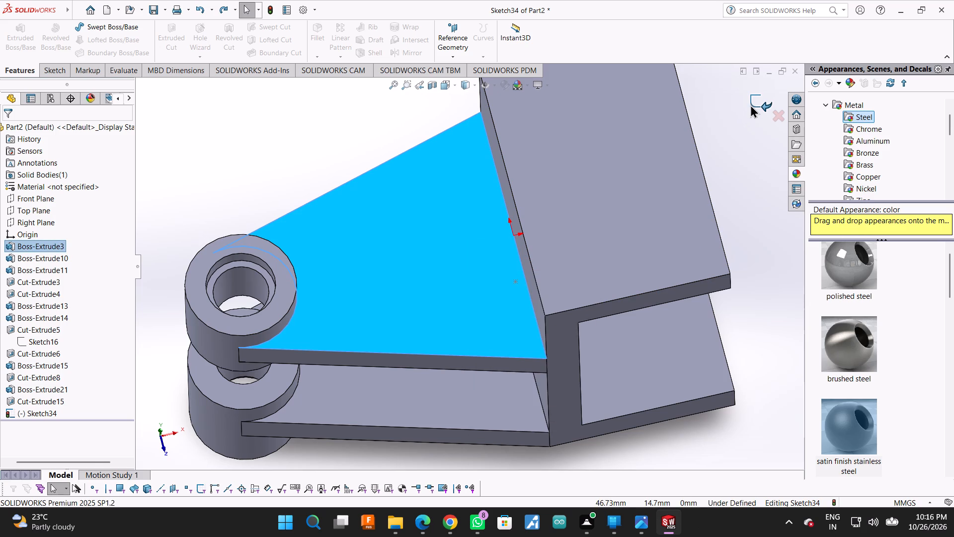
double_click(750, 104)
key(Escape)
Start a new sketch on the upper arm's top face.
click(354, 300)
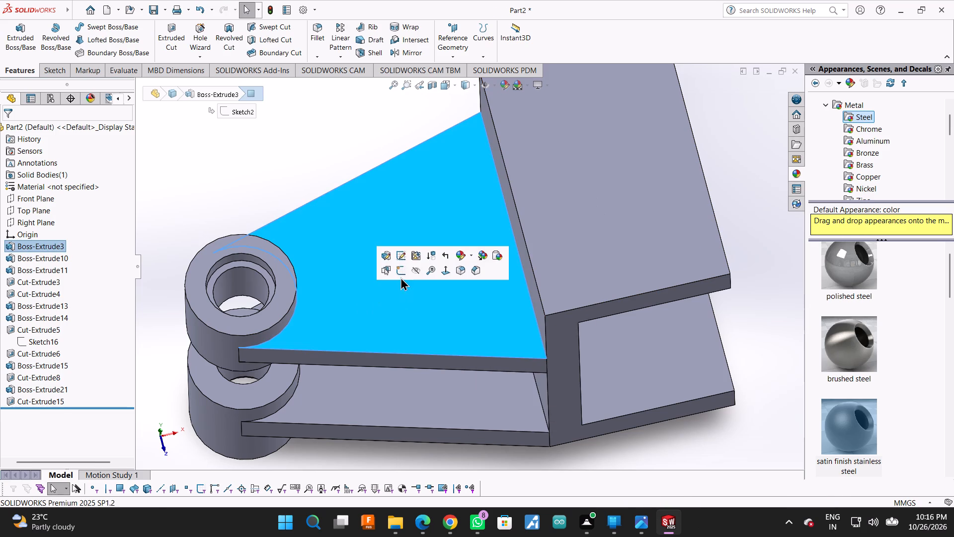
click(400, 274)
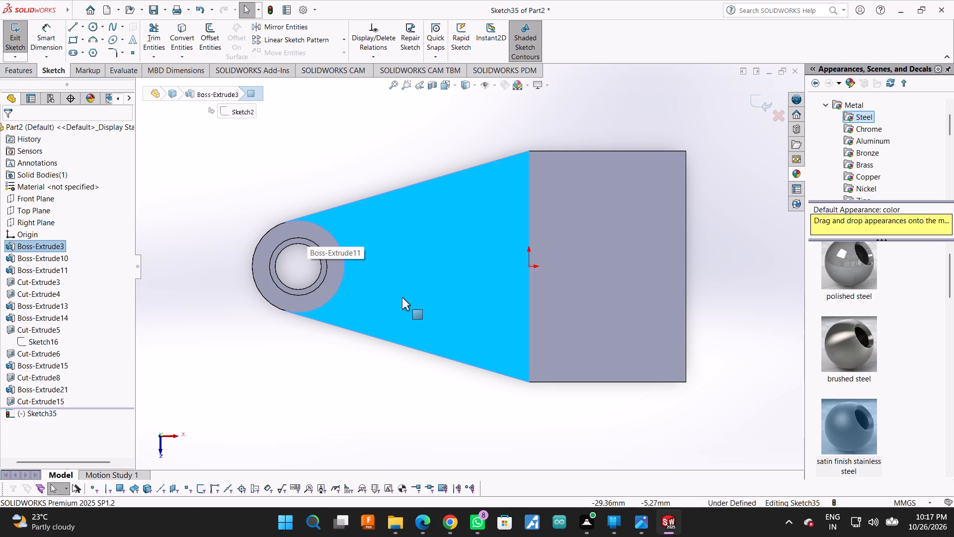
scroll(527, 393, down, 2)
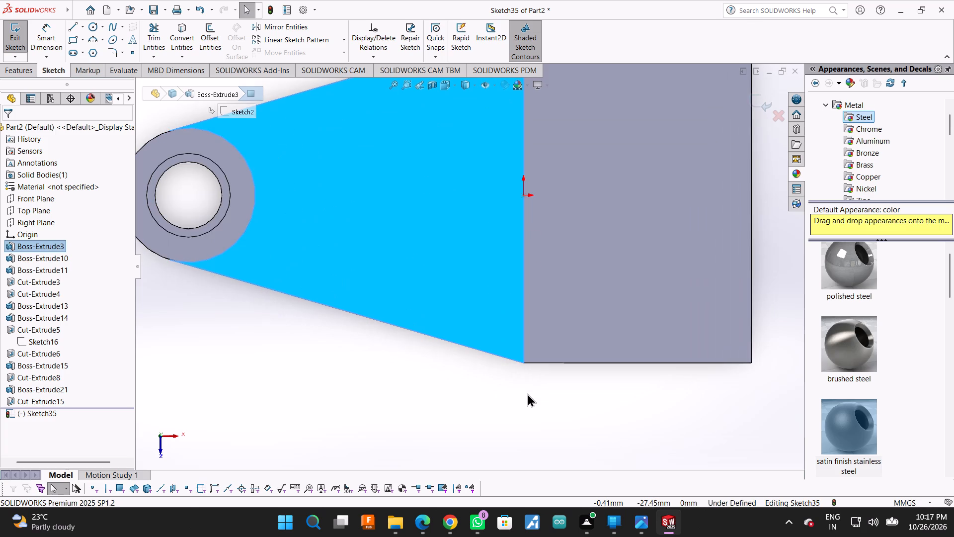
scroll(527, 393, up, 1)
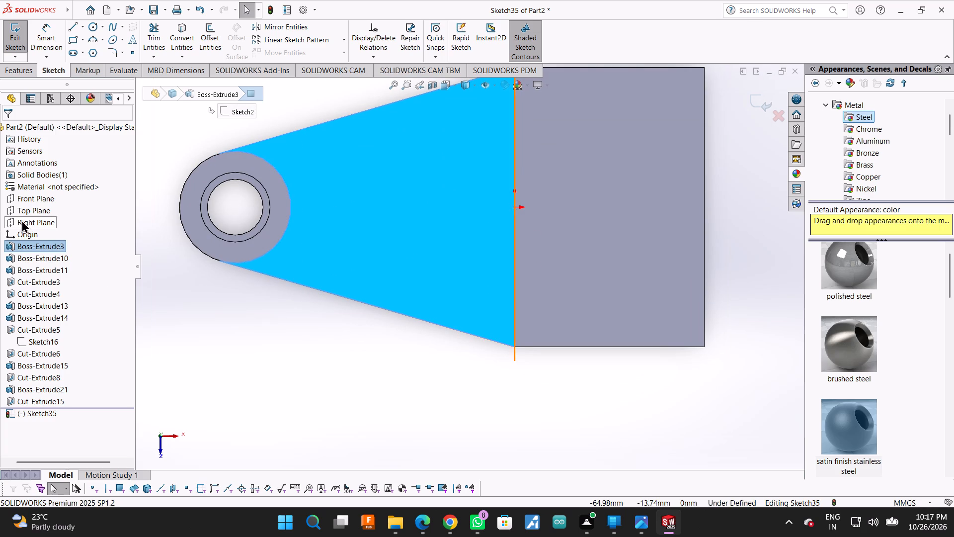
Leave the empty sketch on the upper arm's top face and start a new sketch on the Front Plane.
click(48, 202)
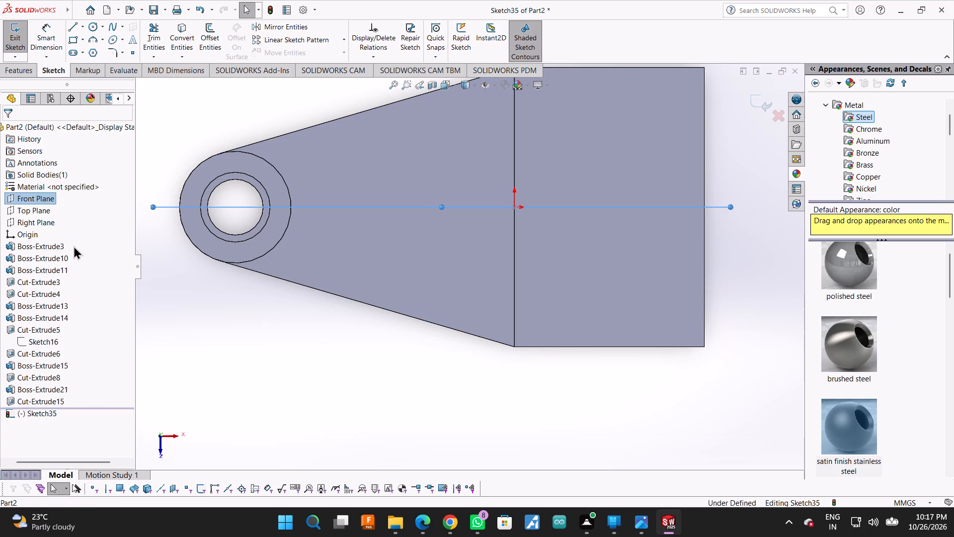
middle_drag(337, 352, 340, 239)
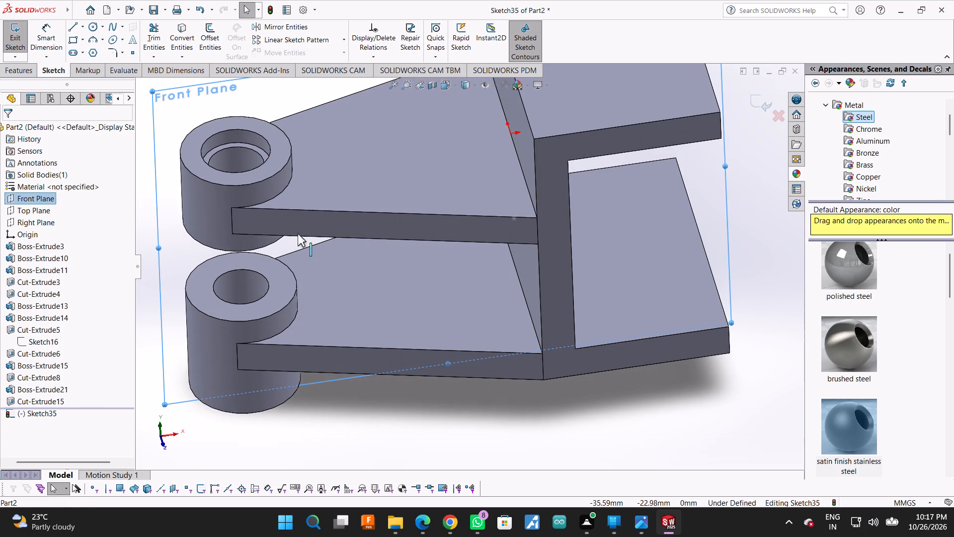
click(55, 199)
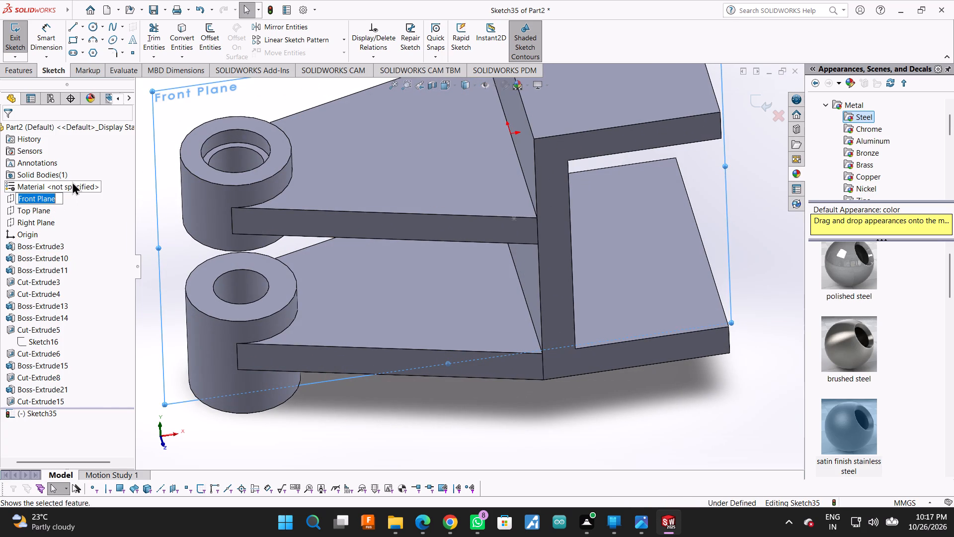
click(68, 198)
click(123, 182)
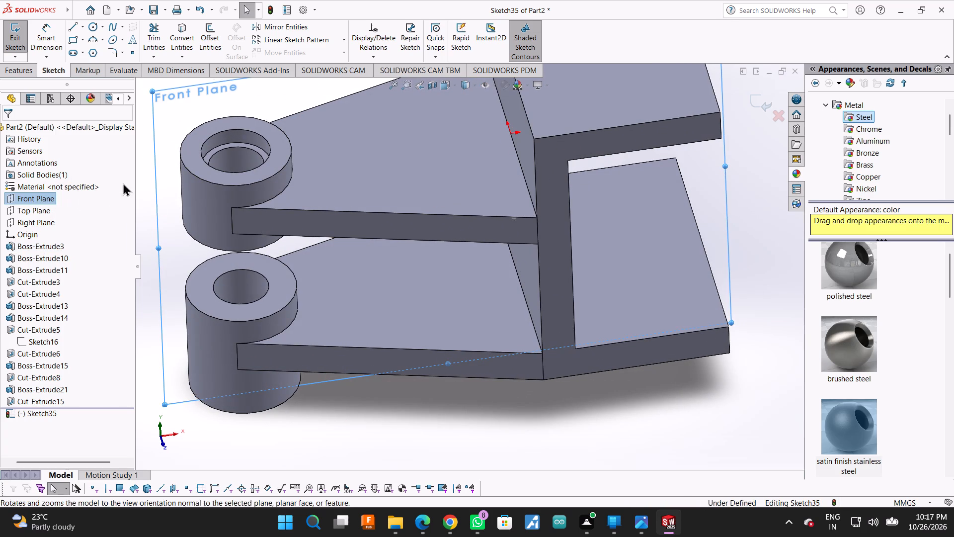
click(59, 194)
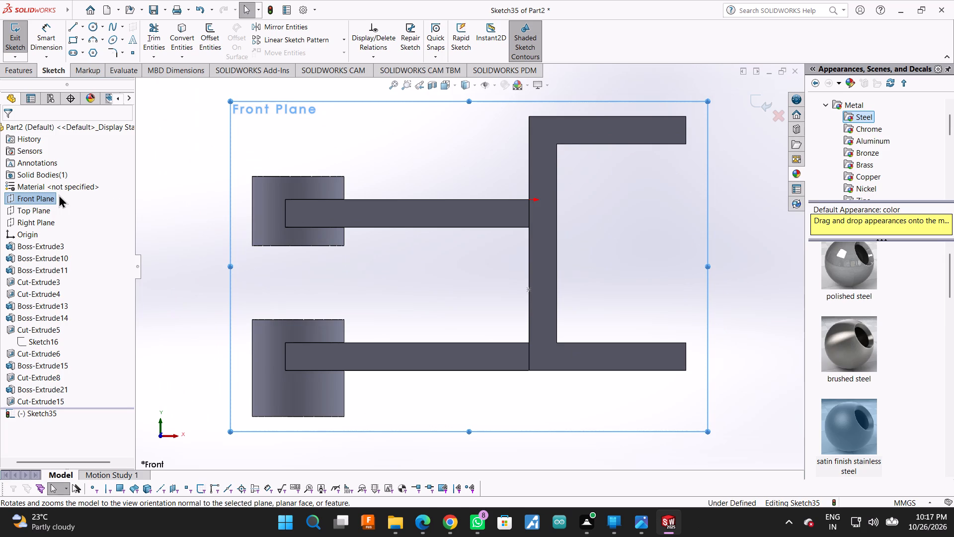
double_click(52, 197)
double_click(40, 202)
click(43, 200)
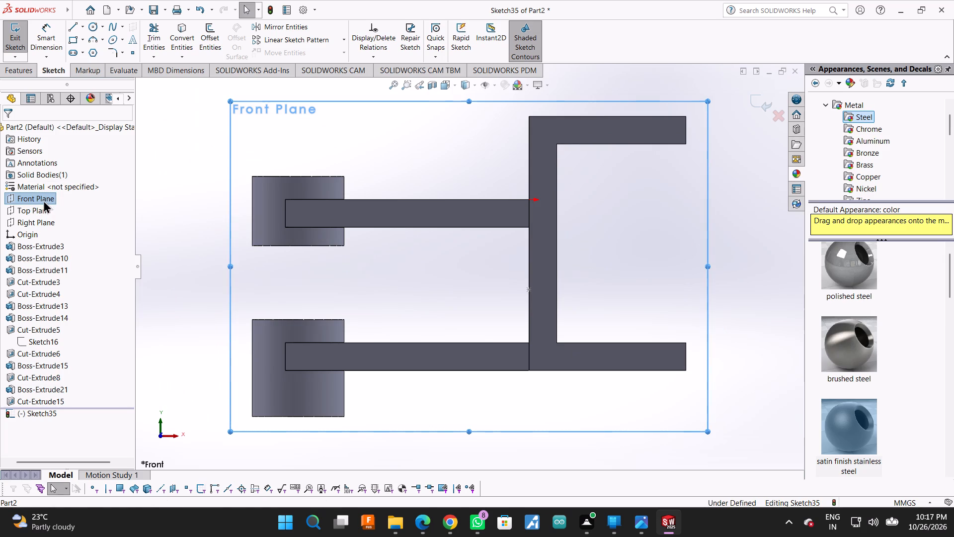
click(53, 186)
click(59, 199)
click(51, 197)
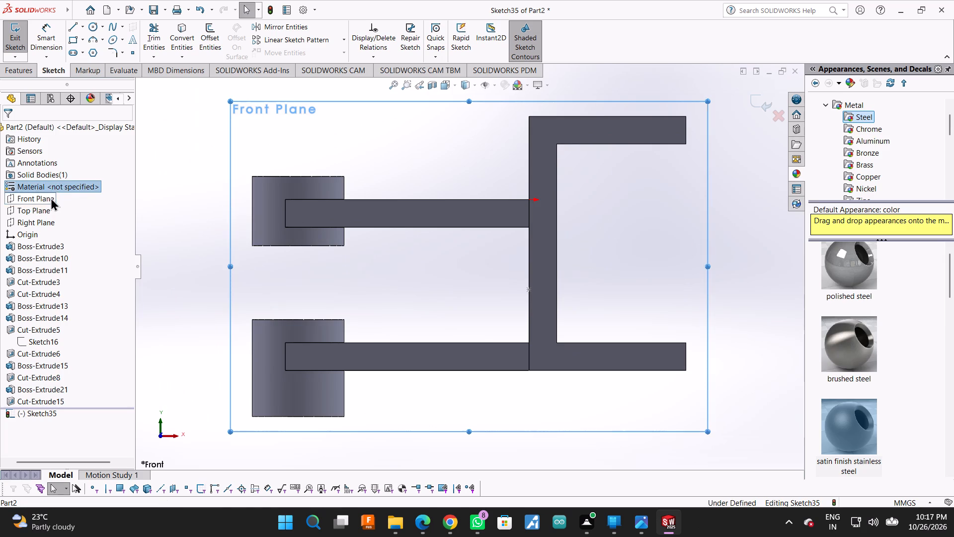
click(58, 188)
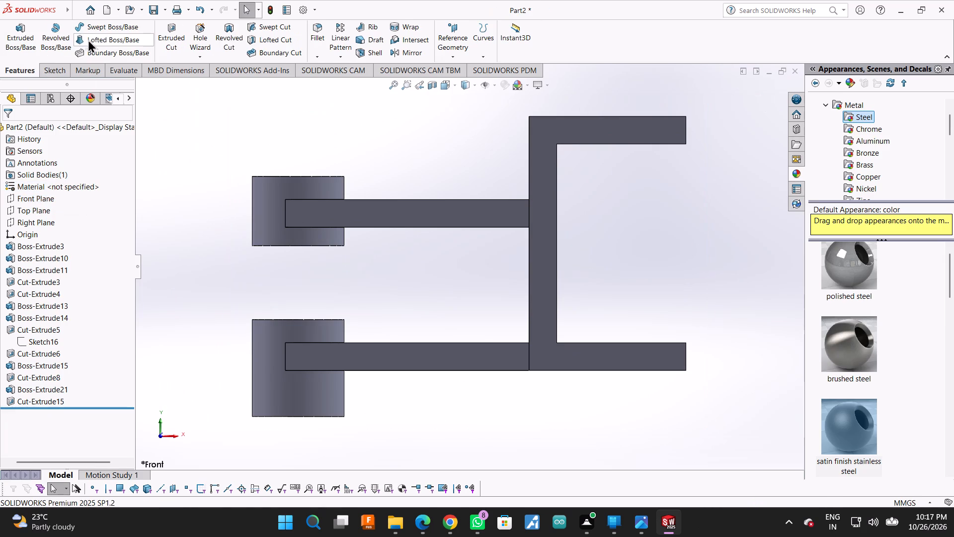
click(65, 65)
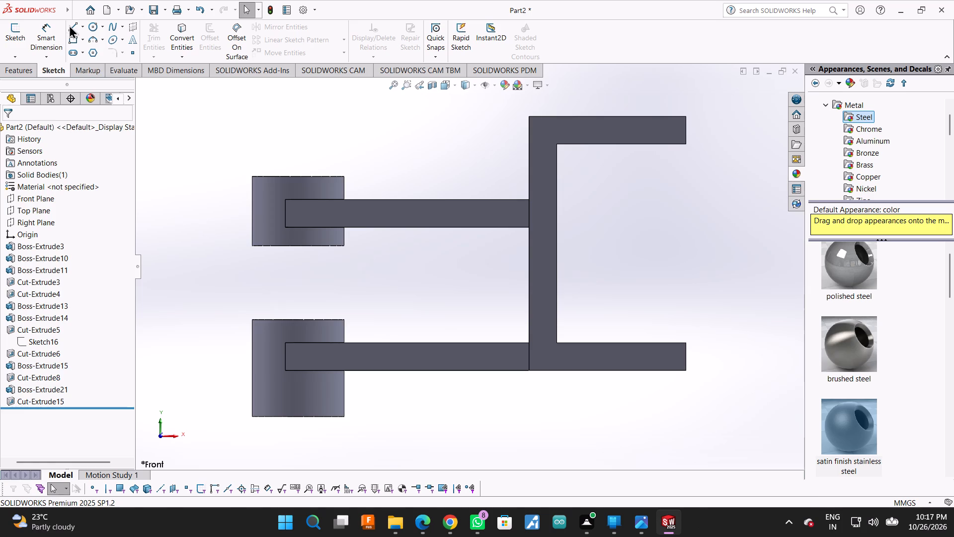
click(69, 25)
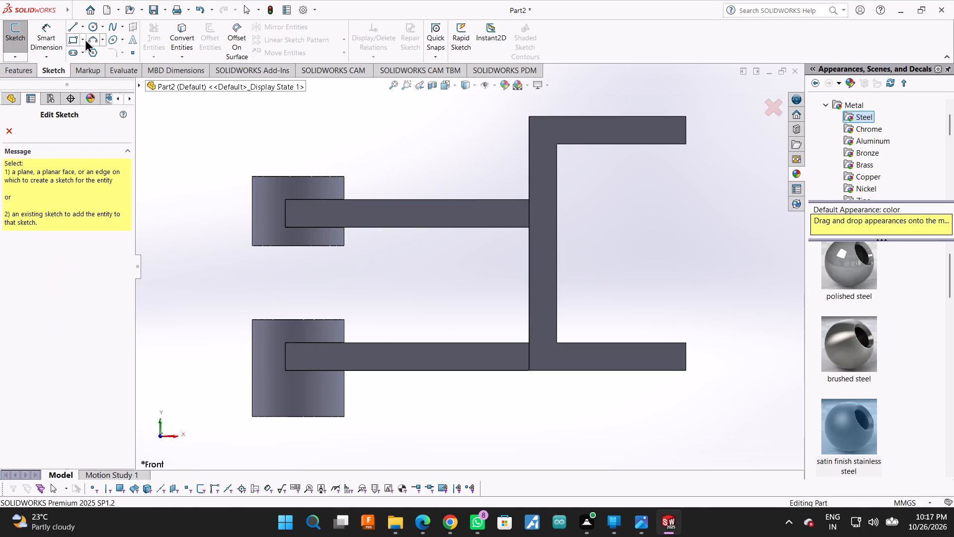
click(159, 87)
click(168, 159)
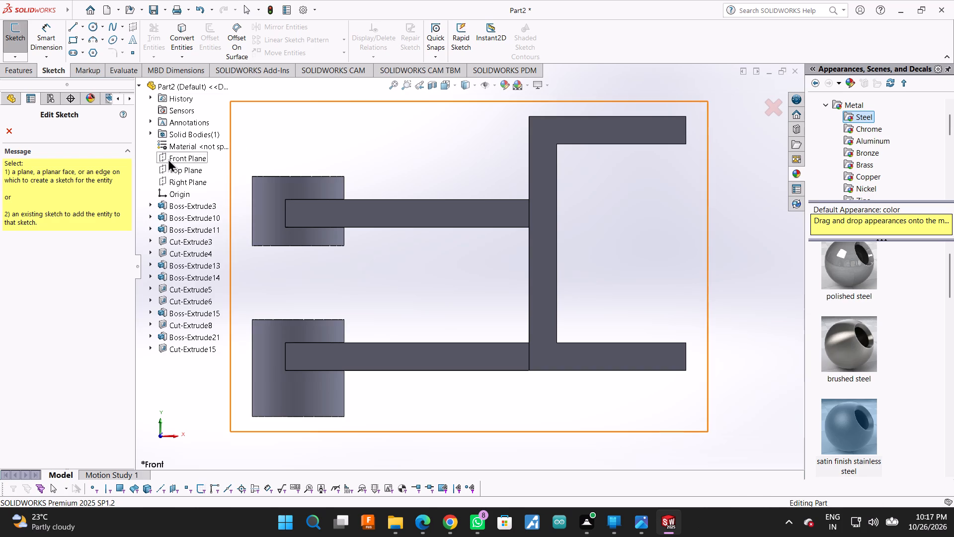
Draw a line down the upright from the upper arm's underside, then a rectangle 40 mm long between lower cylinder and upright line, below the lower arm.
click(63, 22)
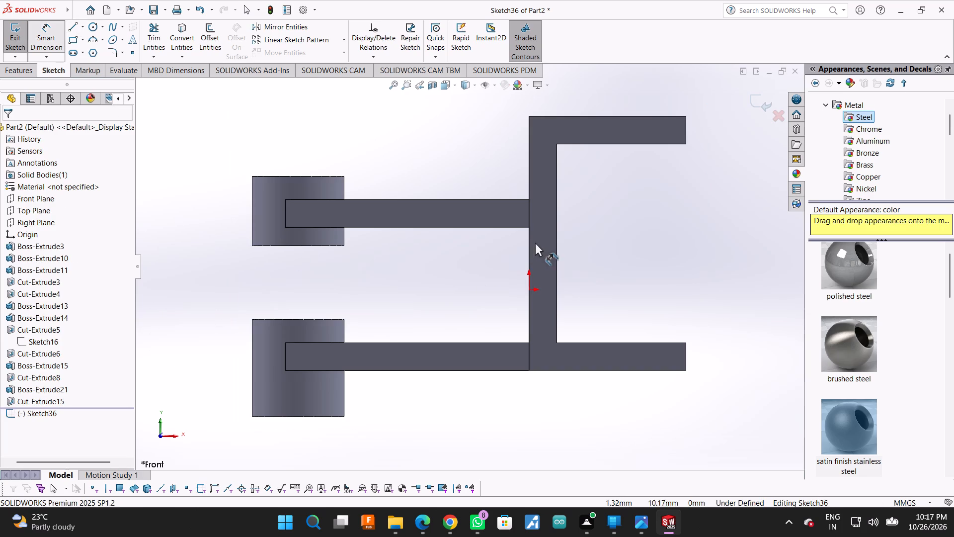
click(77, 21)
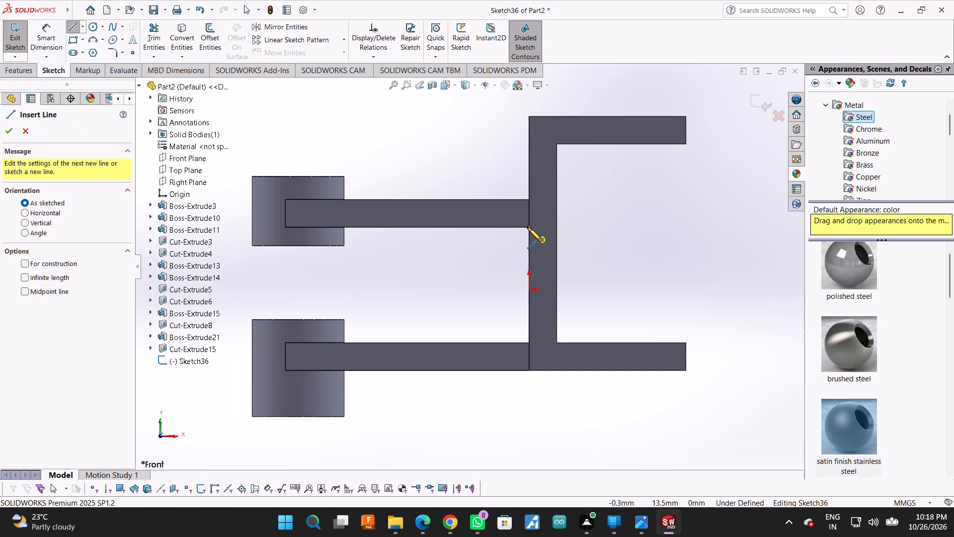
click(528, 227)
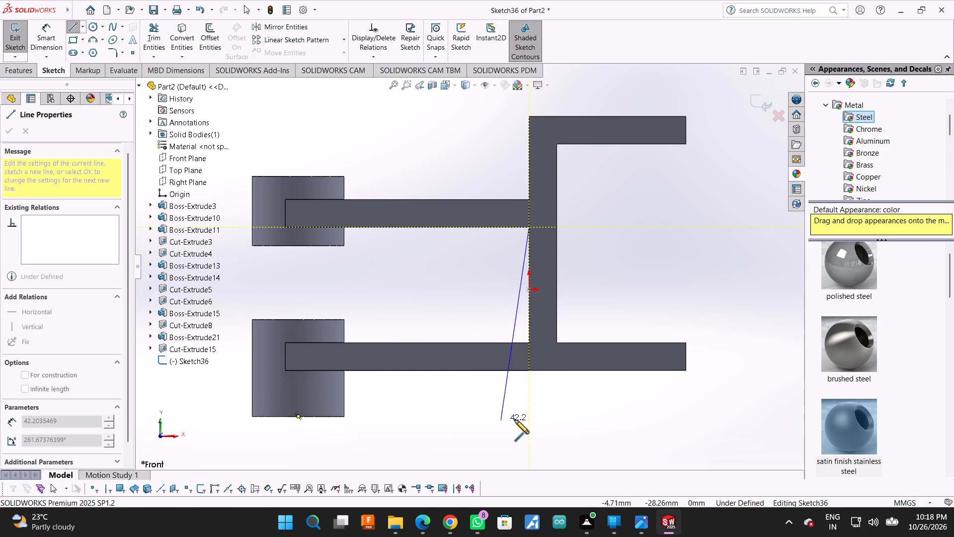
click(531, 419)
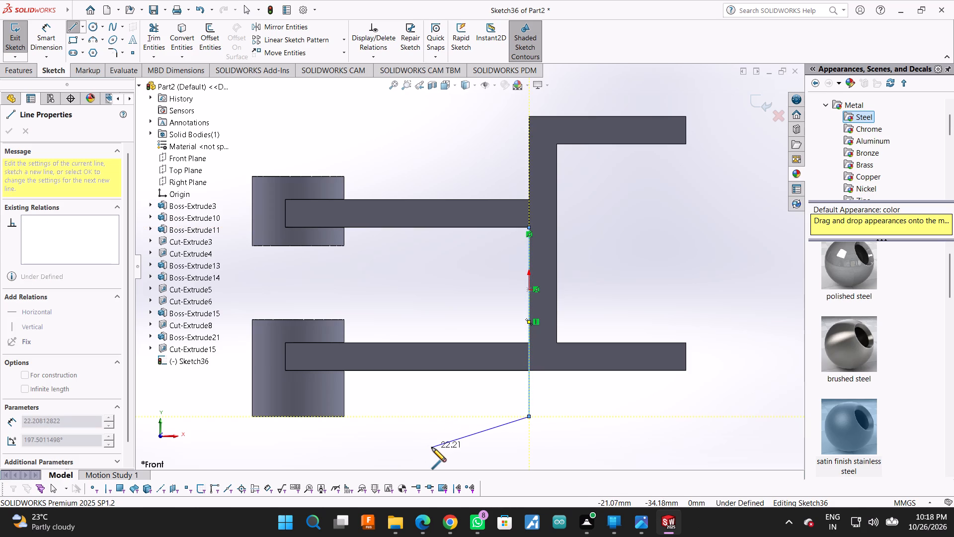
click(343, 418)
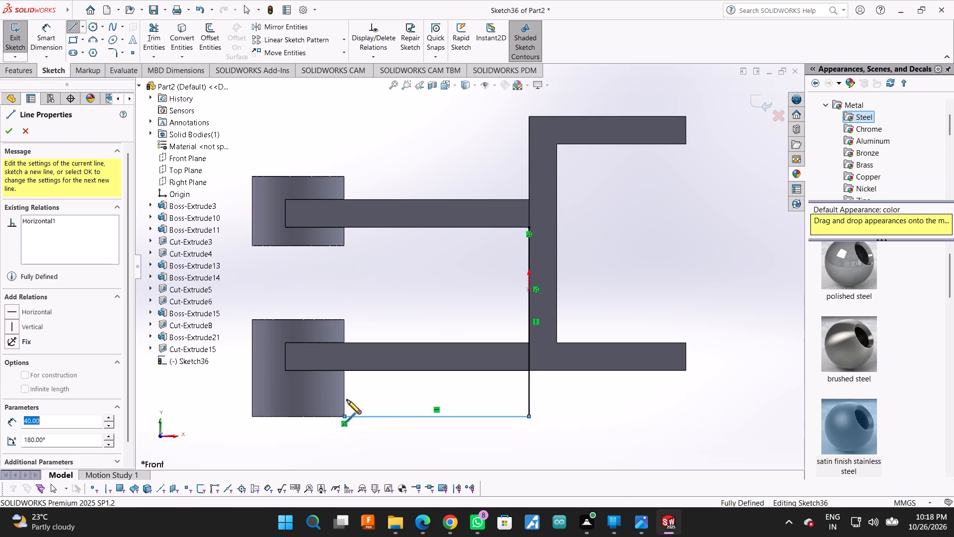
click(342, 371)
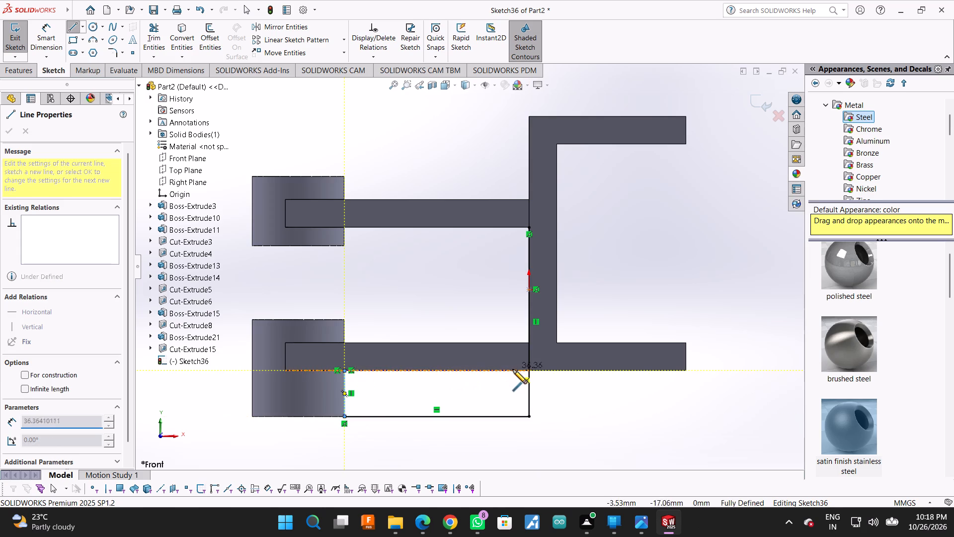
click(529, 371)
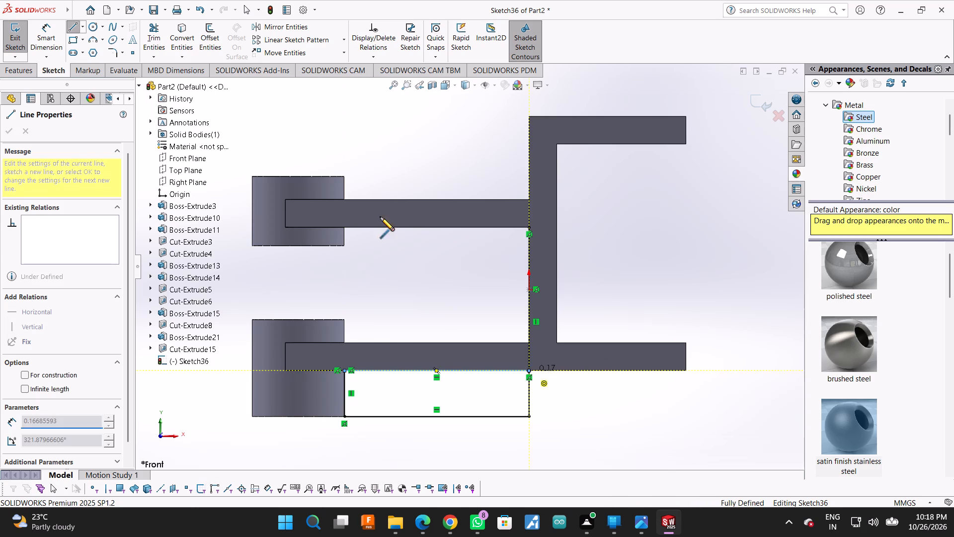
Trim away the vertical line above the lower arm's underside, leaving only the closed rectangle beside the lower cylinder.
click(150, 23)
drag(453, 271, 457, 274)
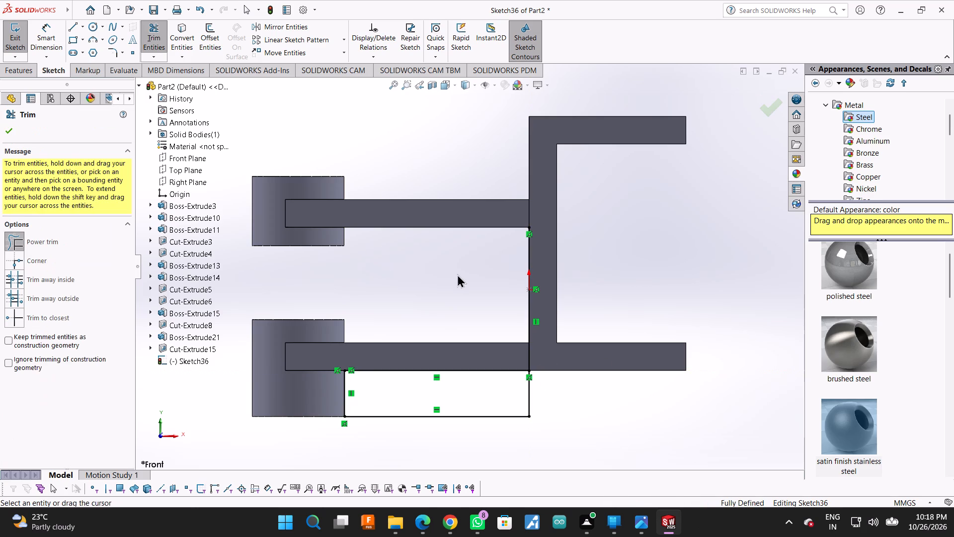
drag(457, 274, 614, 318)
drag(507, 356, 555, 364)
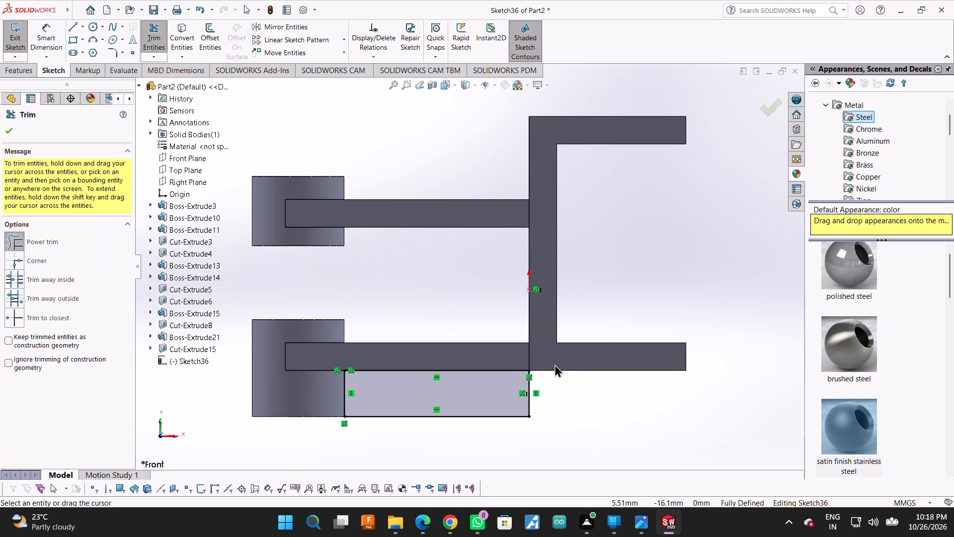
click(9, 131)
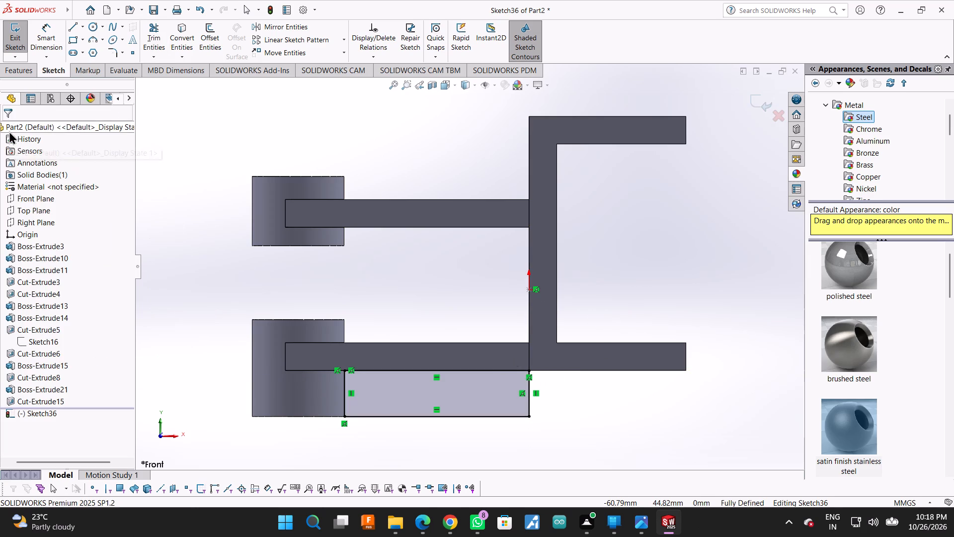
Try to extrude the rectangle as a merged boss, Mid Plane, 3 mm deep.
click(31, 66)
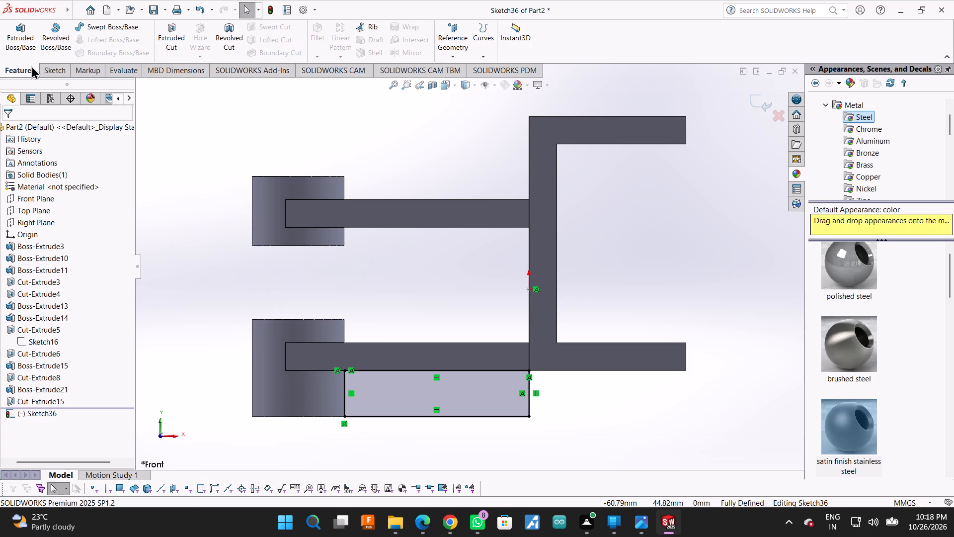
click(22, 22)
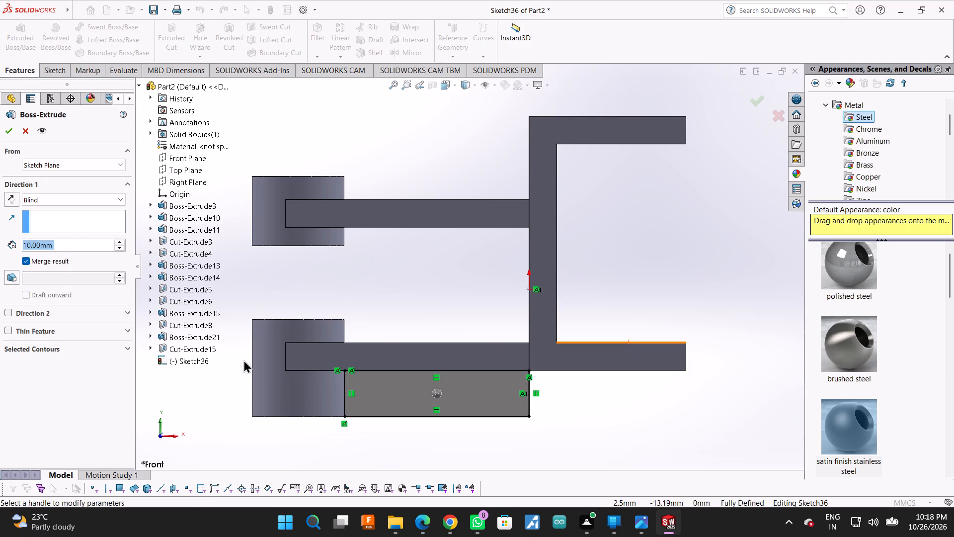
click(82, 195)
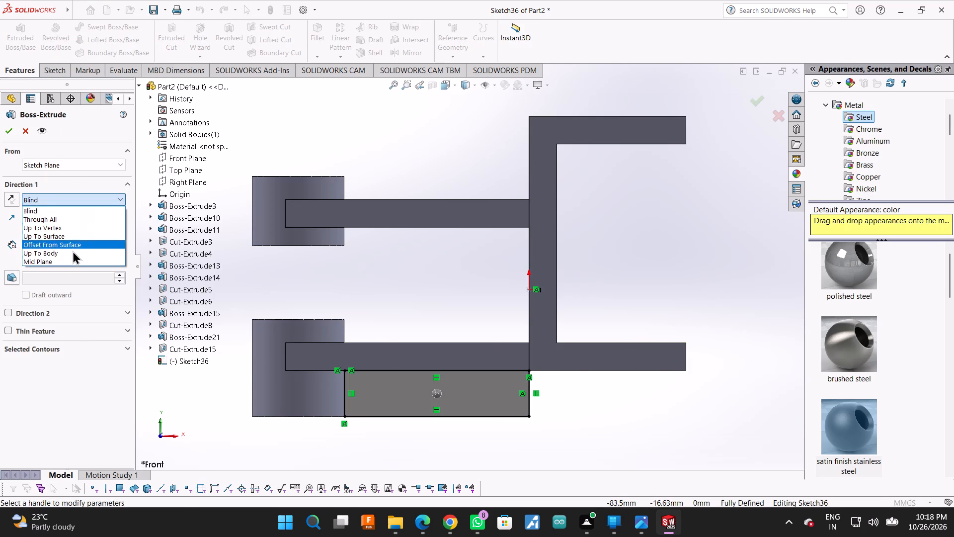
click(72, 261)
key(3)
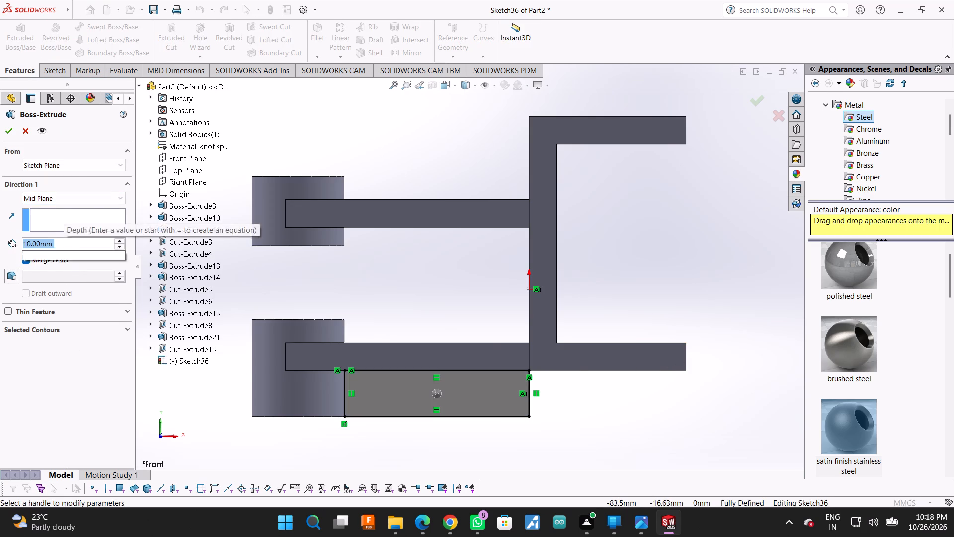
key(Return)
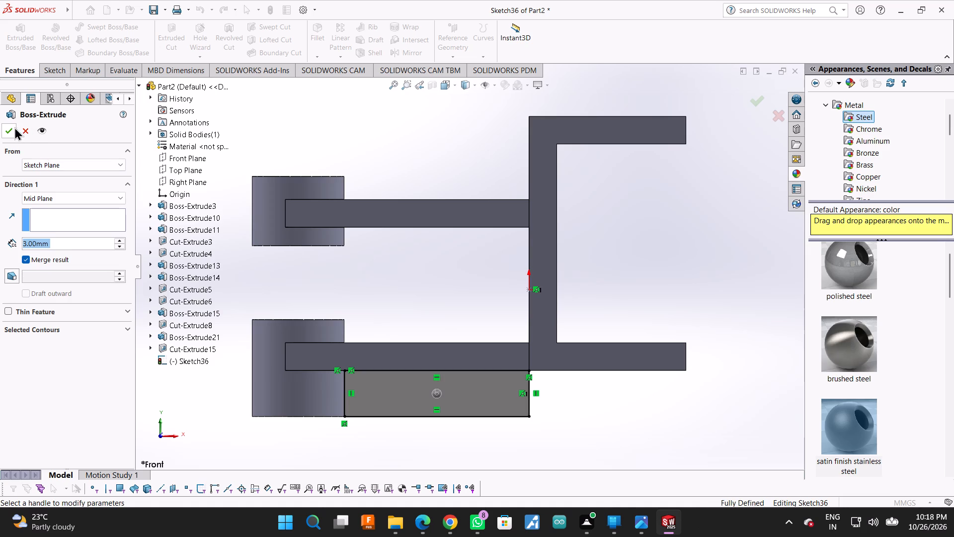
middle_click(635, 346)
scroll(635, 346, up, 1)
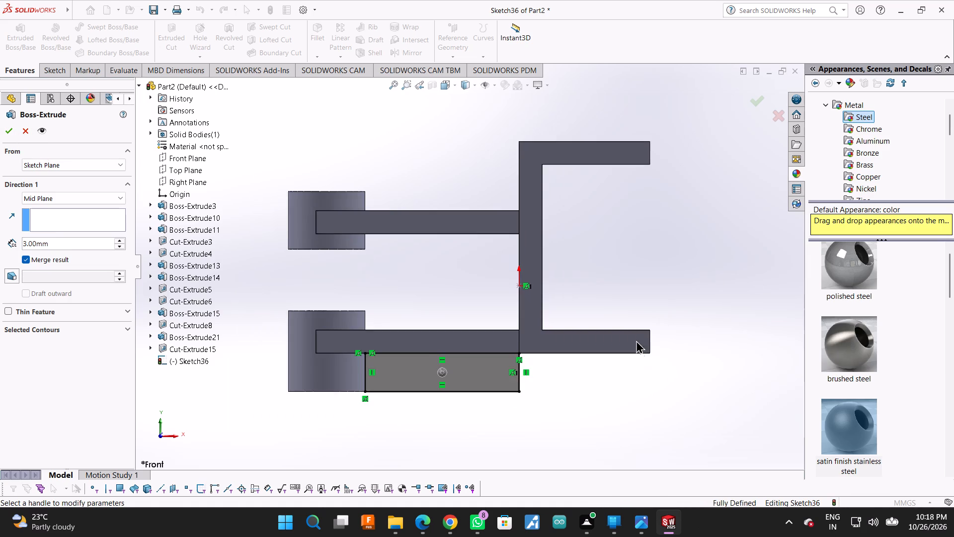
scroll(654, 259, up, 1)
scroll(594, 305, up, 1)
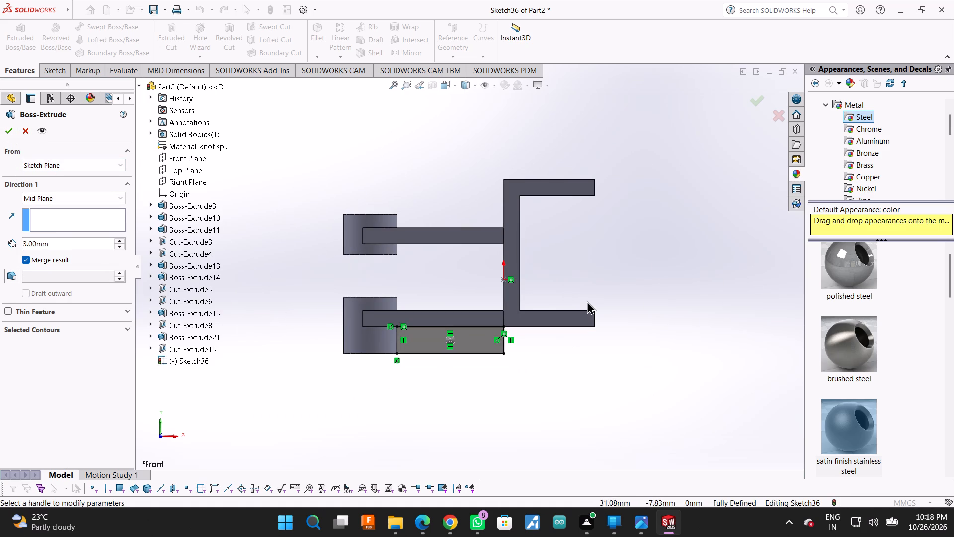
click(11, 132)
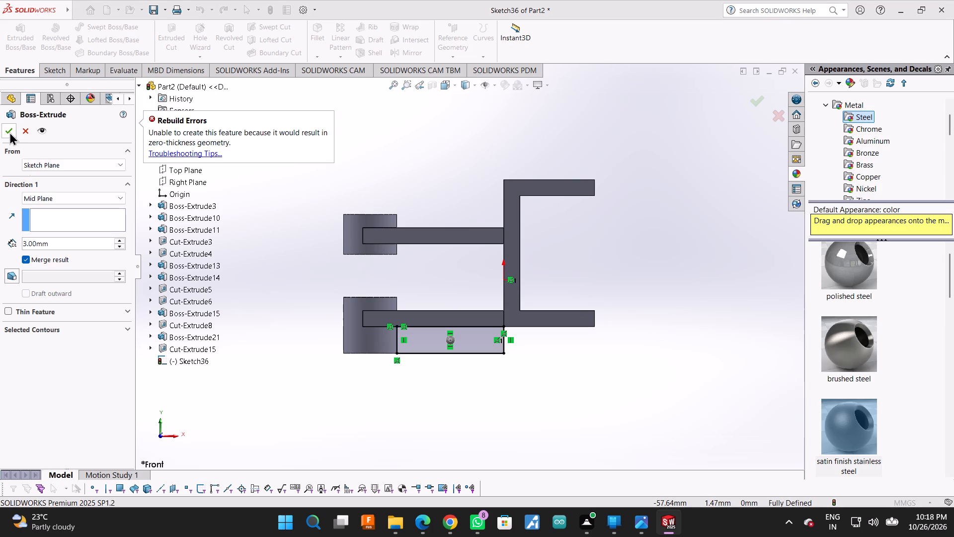
Examine the rectangle's edges and corners where they meet the lower cylinder and arm, and retry the extrusion.
scroll(366, 420, down, 4)
scroll(465, 255, down, 2)
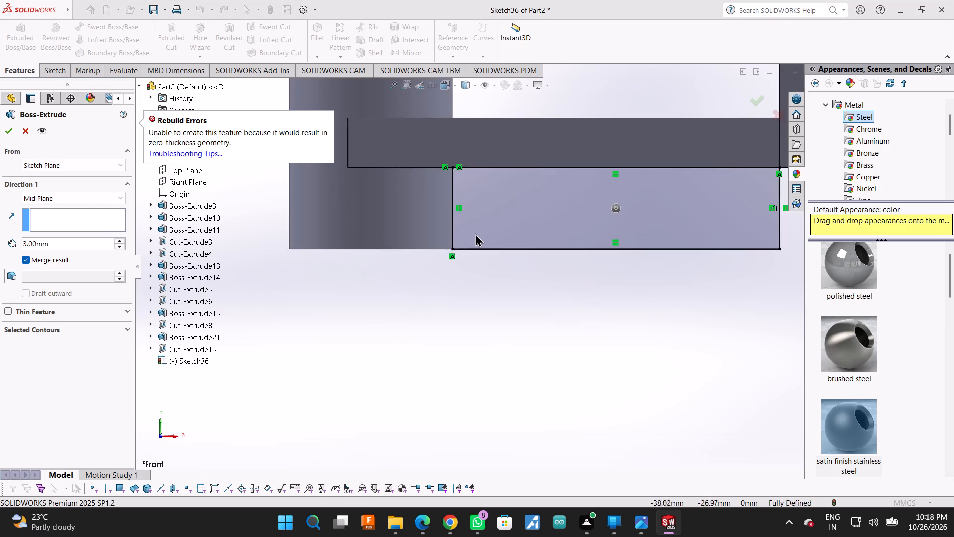
scroll(475, 233, down, 1)
scroll(478, 229, up, 2)
scroll(762, 198, down, 2)
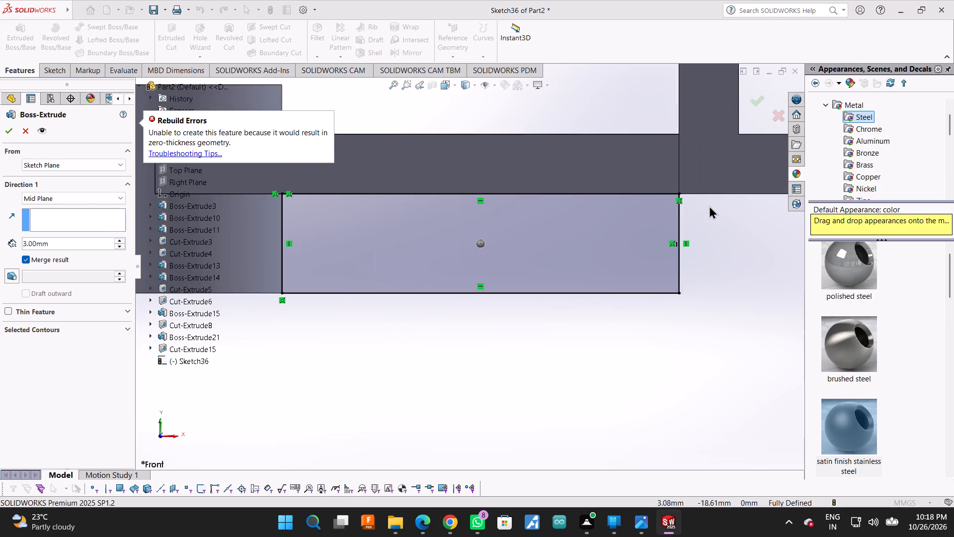
scroll(709, 205, down, 1)
scroll(709, 205, up, 2)
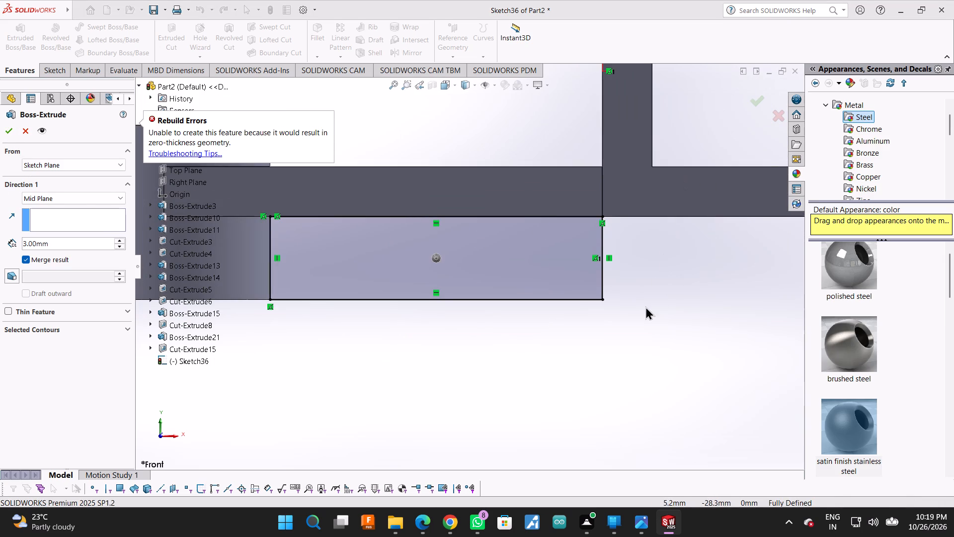
scroll(645, 306, up, 2)
scroll(326, 277, down, 8)
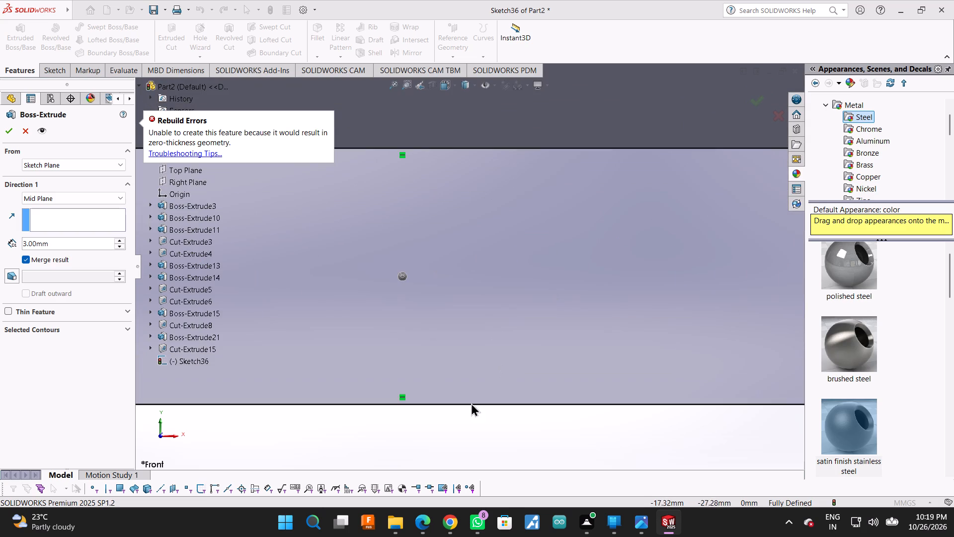
scroll(216, 360, up, 2)
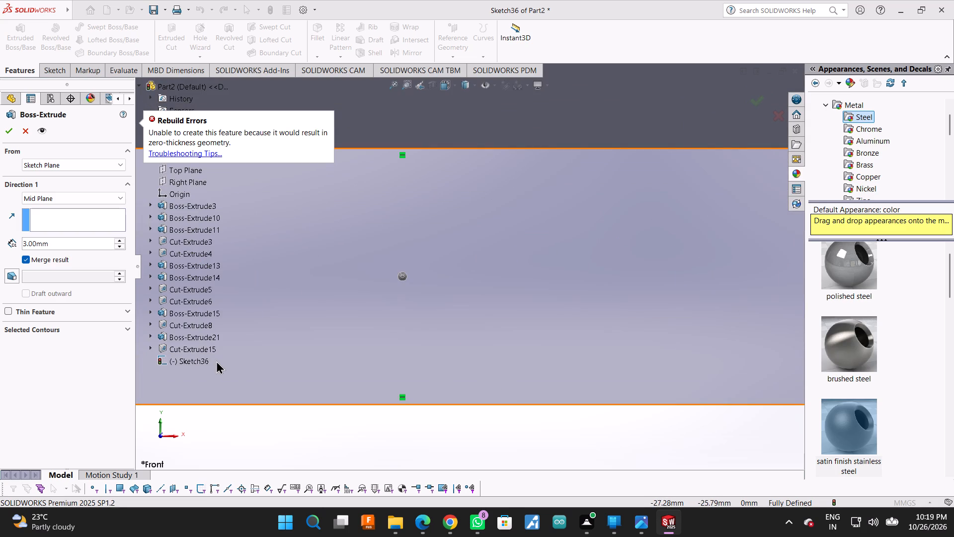
double_click(4, 137)
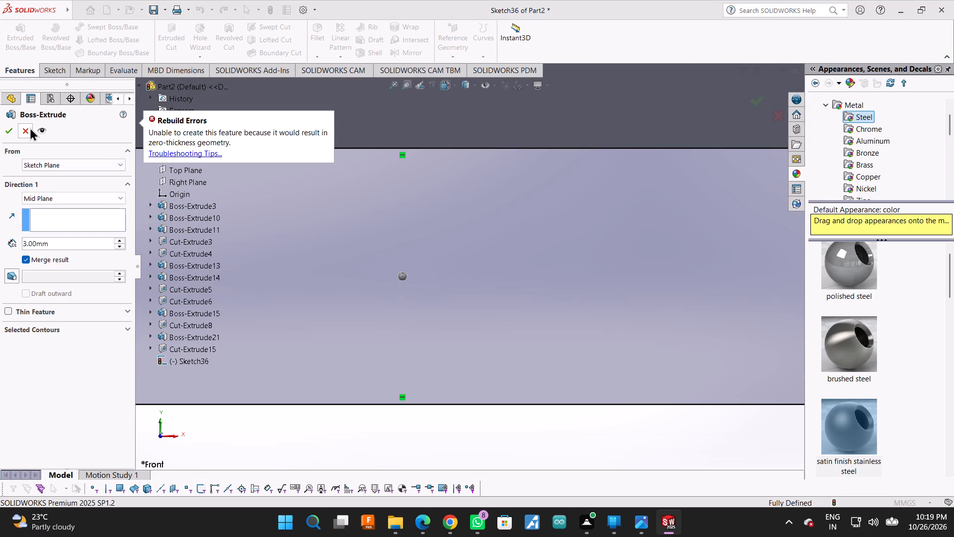
Abandon the extrusion and undo the sketch edits back to the single vertical line along the upright.
click(30, 127)
scroll(206, 395, up, 7)
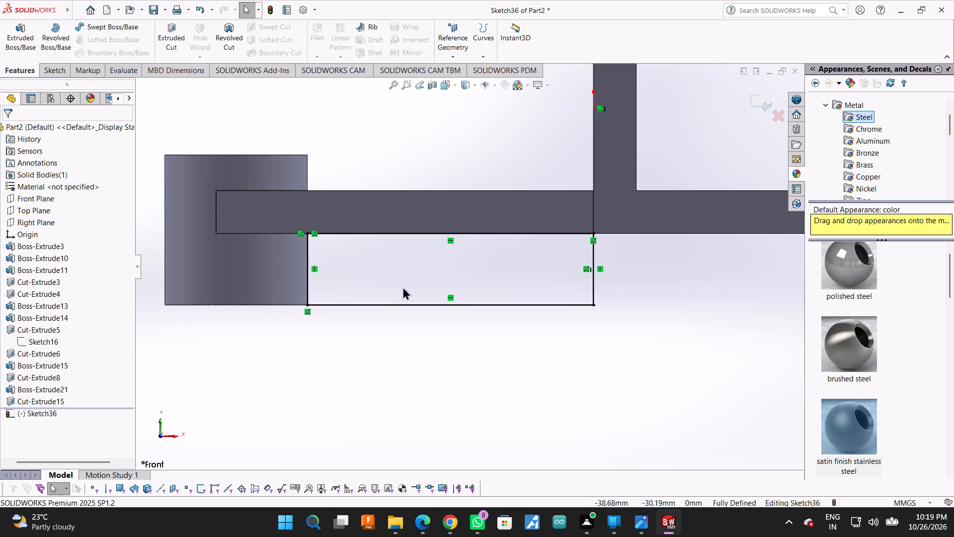
middle_drag(743, 149, 683, 275)
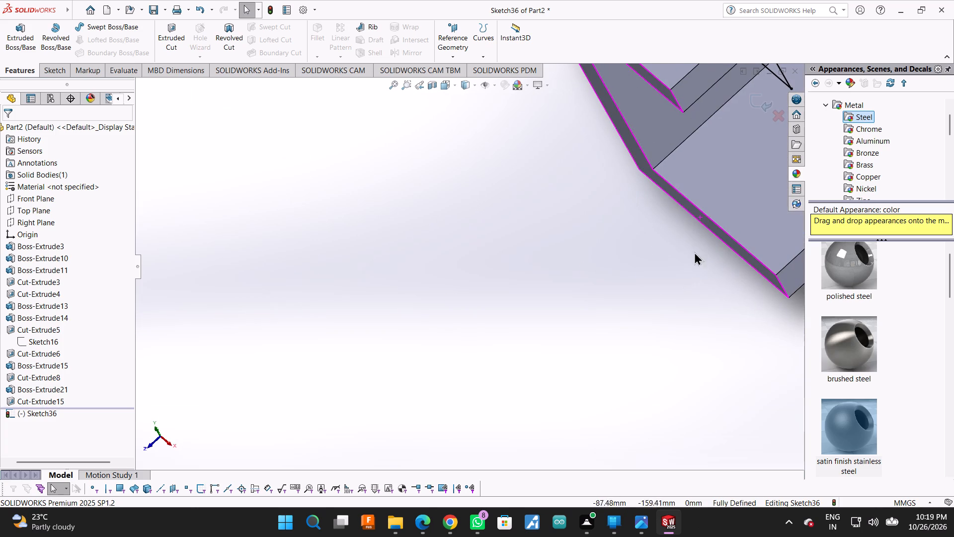
scroll(780, 183, up, 3)
scroll(628, 256, up, 2)
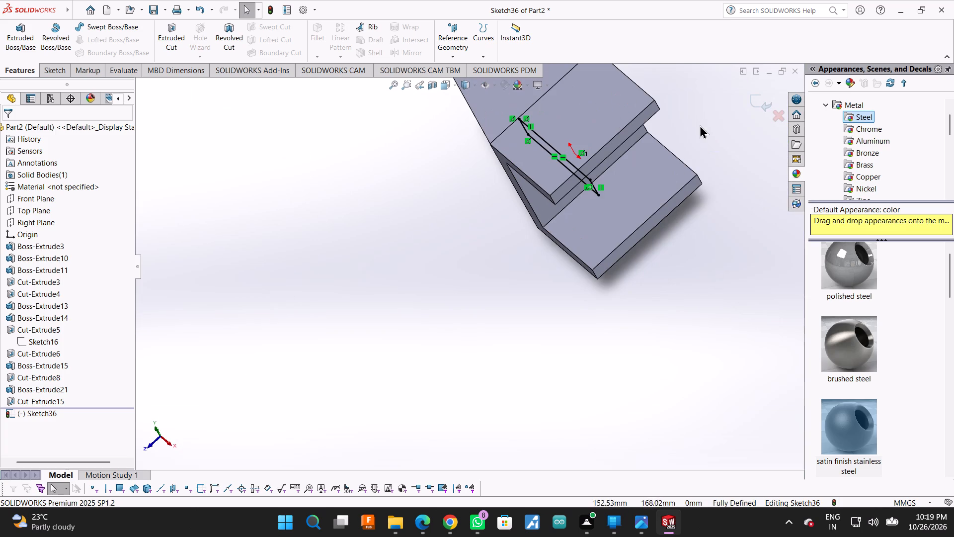
middle_click(659, 201)
scroll(635, 246, up, 1)
scroll(677, 135, up, 1)
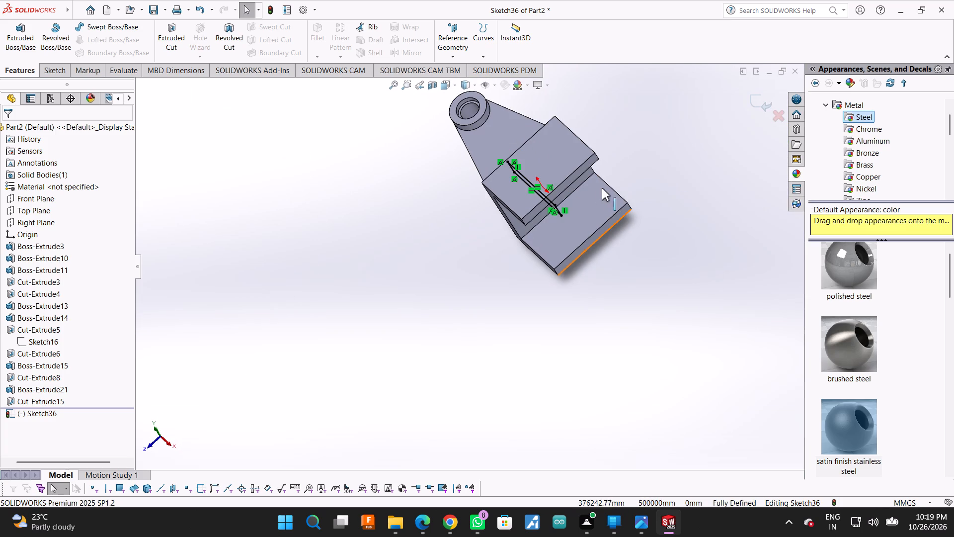
scroll(576, 283, up, 1)
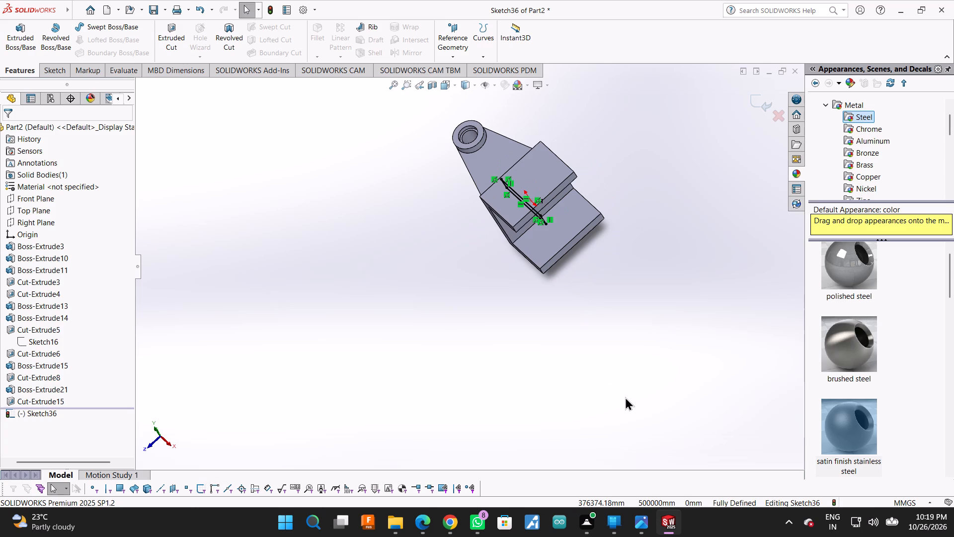
key(ctrl+z)
key(ctrl+z)
key(ctrl+z)
key(ctrl+z)
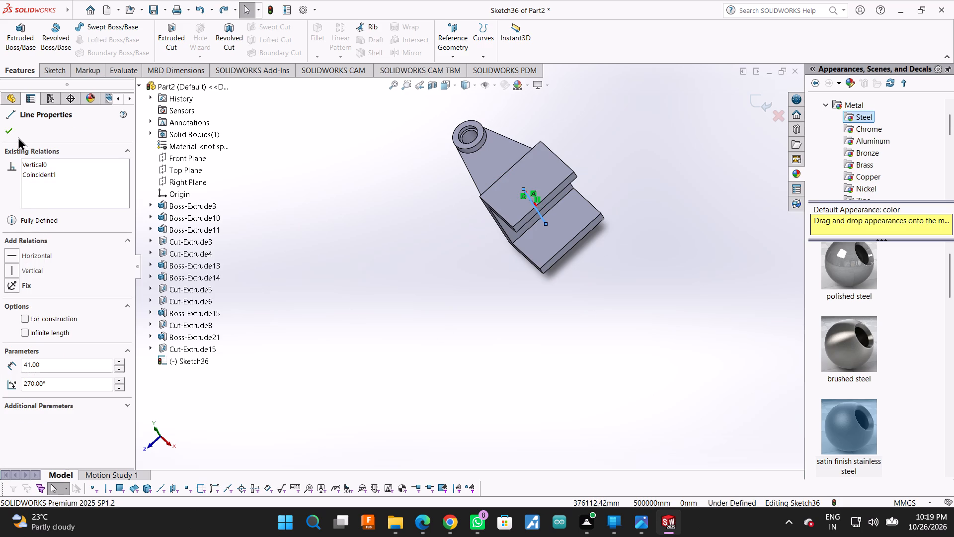
click(11, 134)
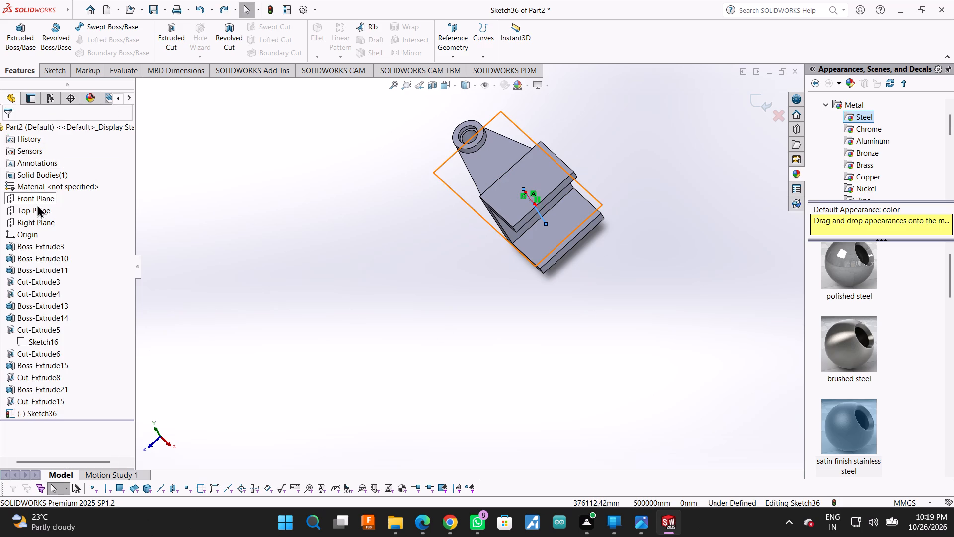
Face the Front Plane squarely and exit the sketch containing the vertical line.
click(38, 200)
click(91, 187)
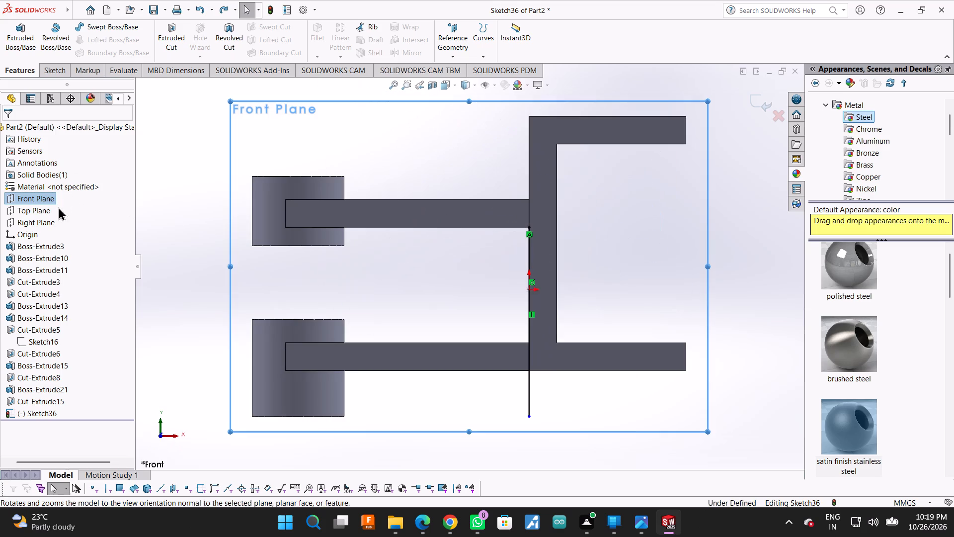
click(39, 199)
click(47, 185)
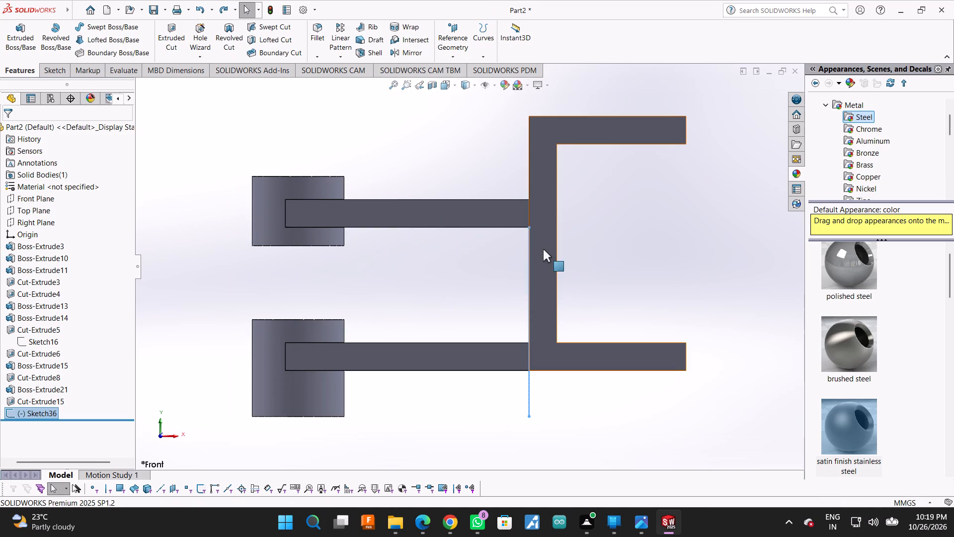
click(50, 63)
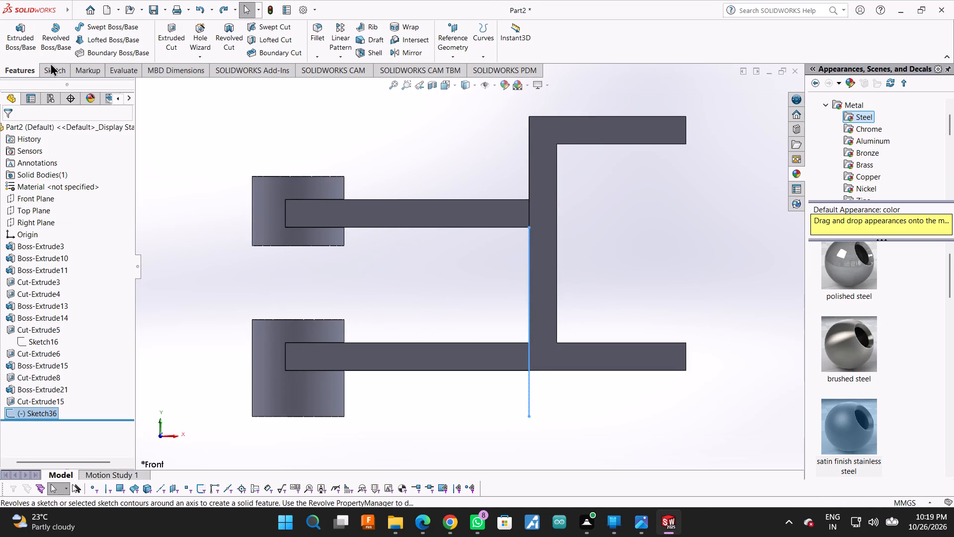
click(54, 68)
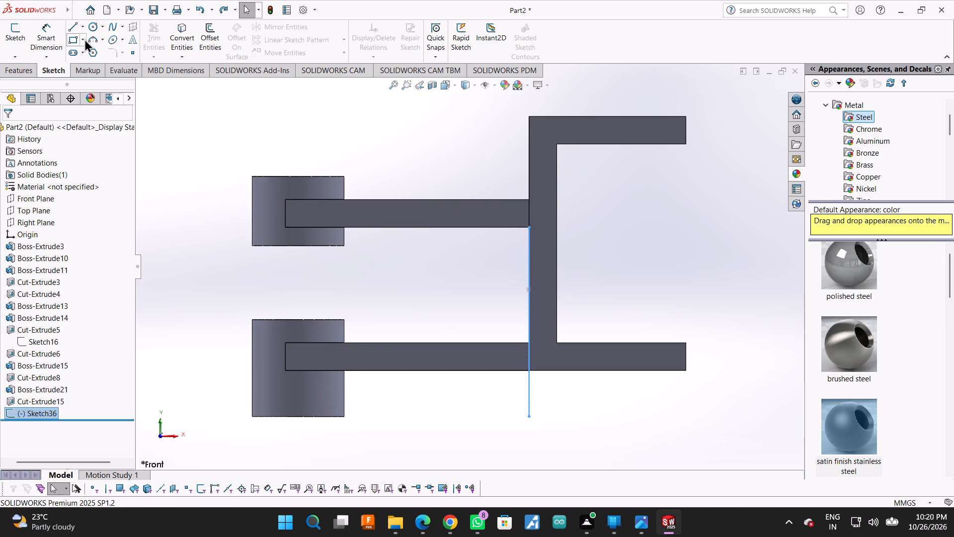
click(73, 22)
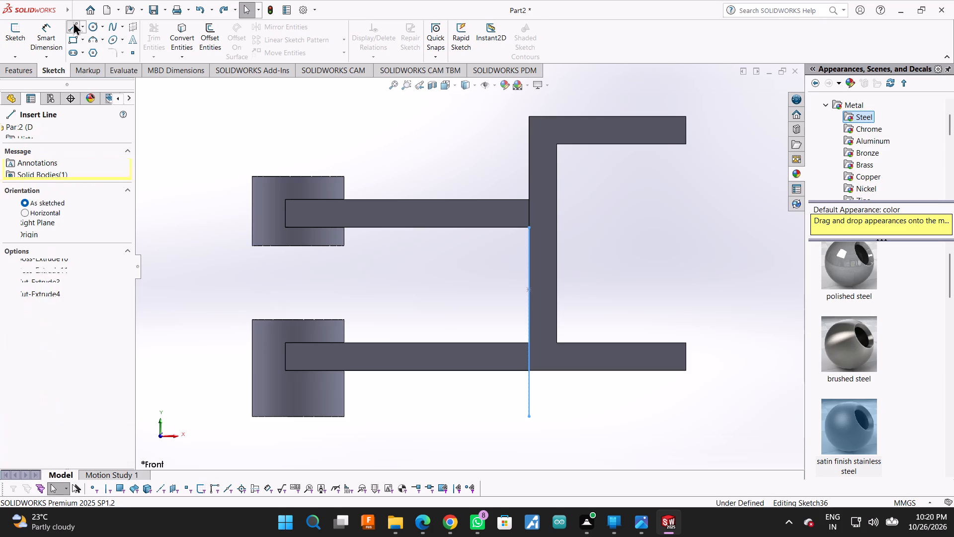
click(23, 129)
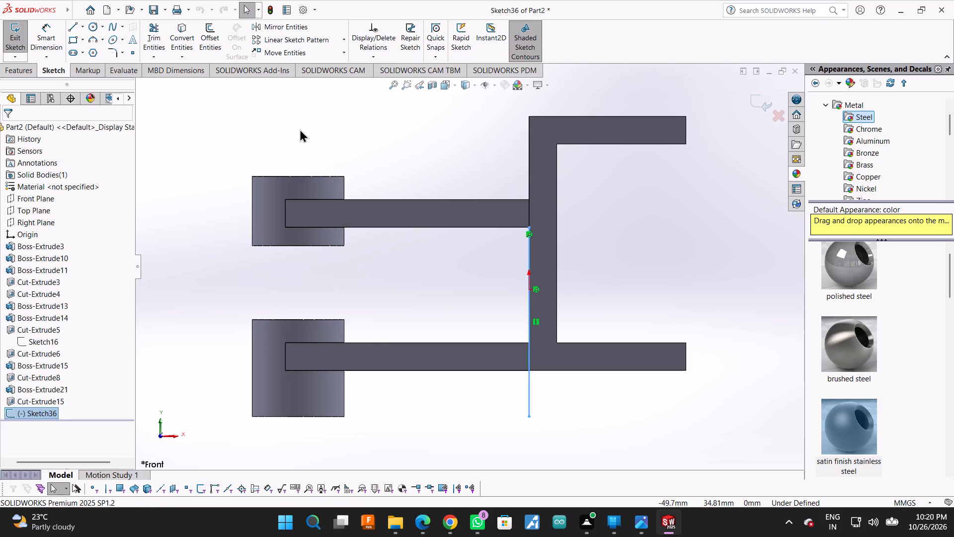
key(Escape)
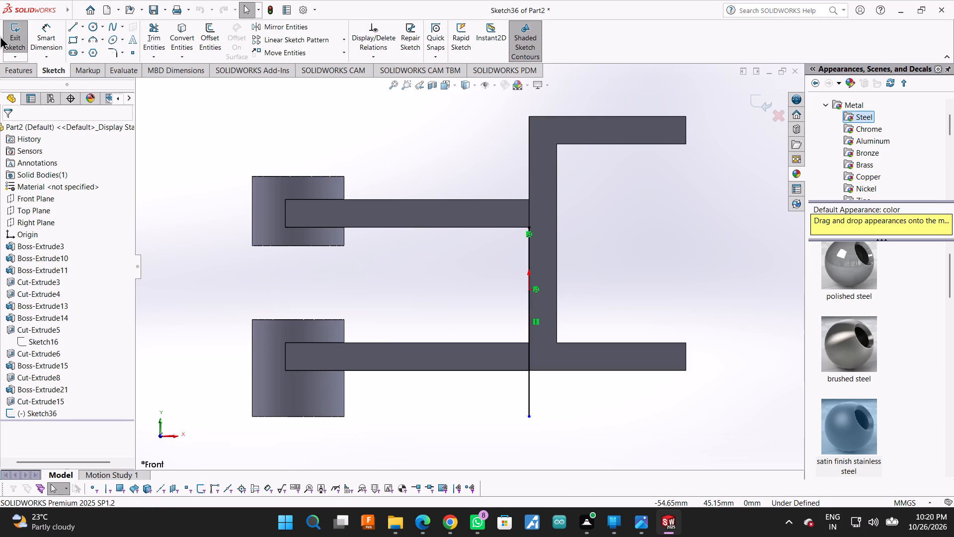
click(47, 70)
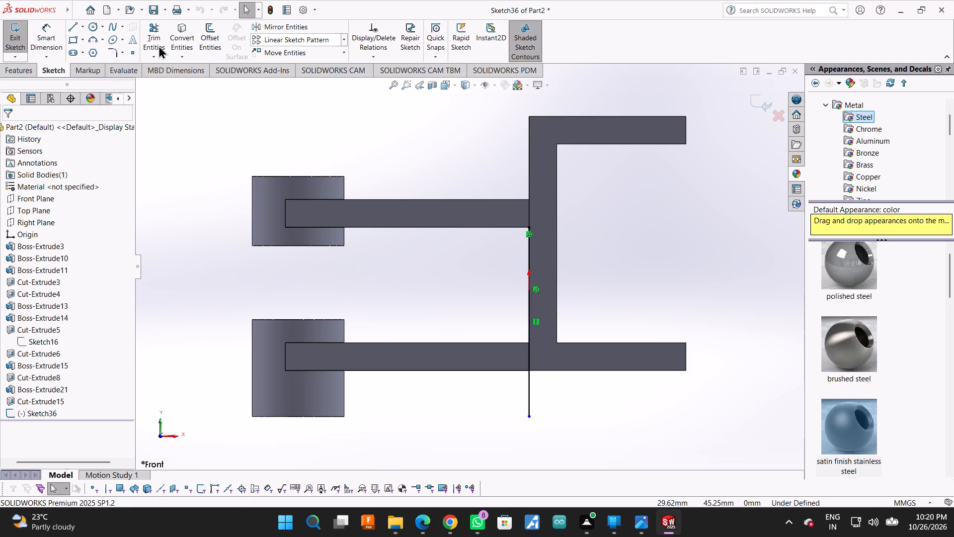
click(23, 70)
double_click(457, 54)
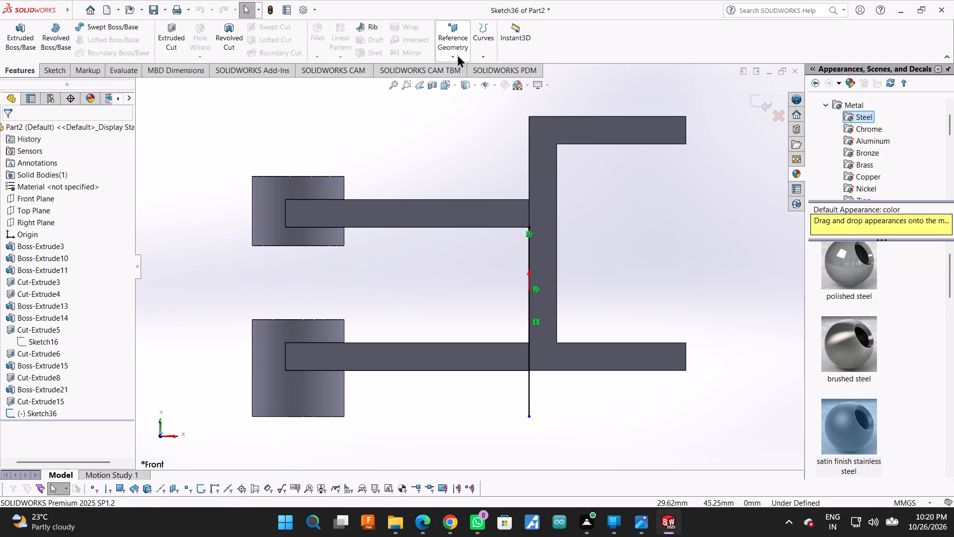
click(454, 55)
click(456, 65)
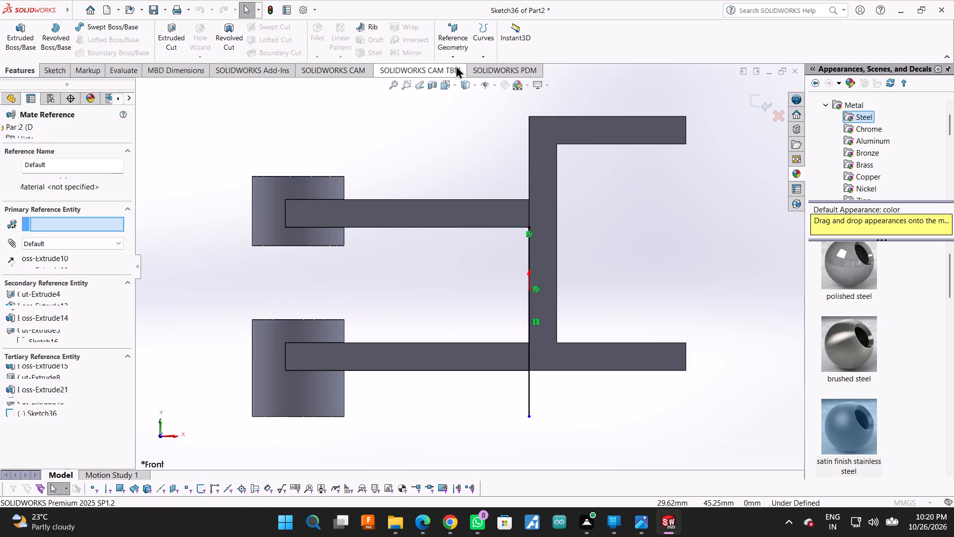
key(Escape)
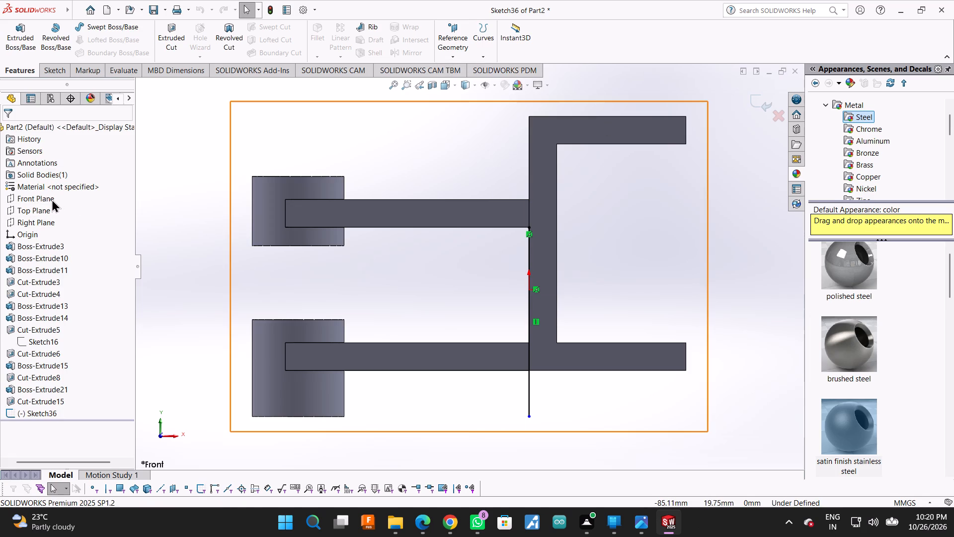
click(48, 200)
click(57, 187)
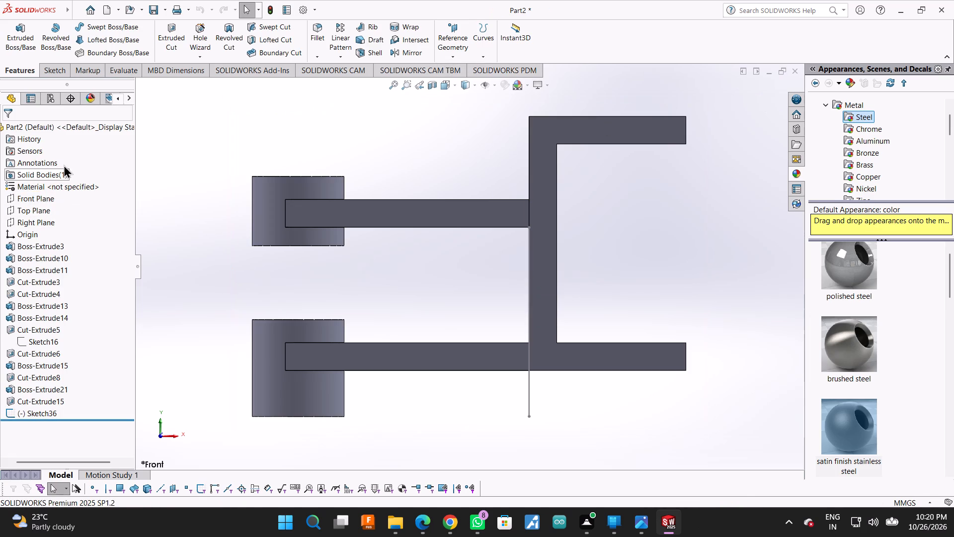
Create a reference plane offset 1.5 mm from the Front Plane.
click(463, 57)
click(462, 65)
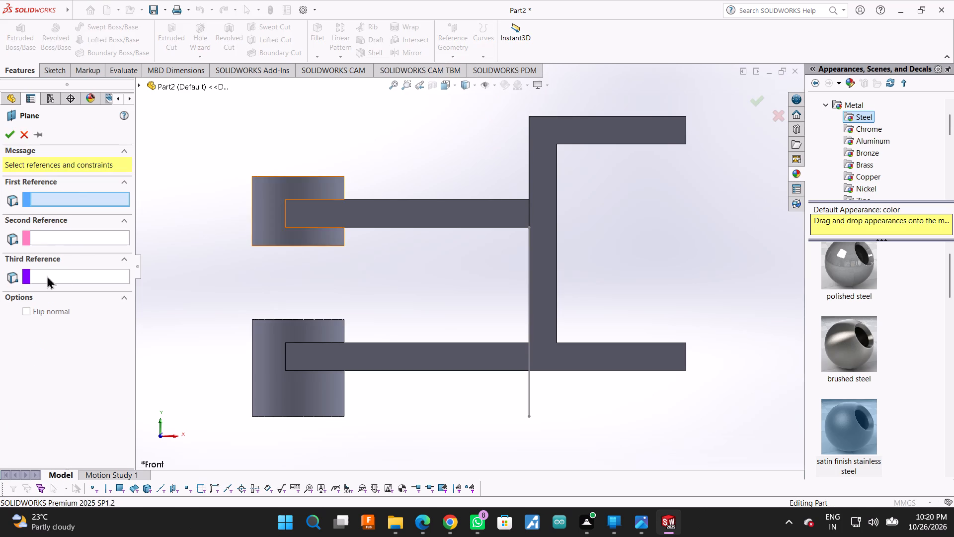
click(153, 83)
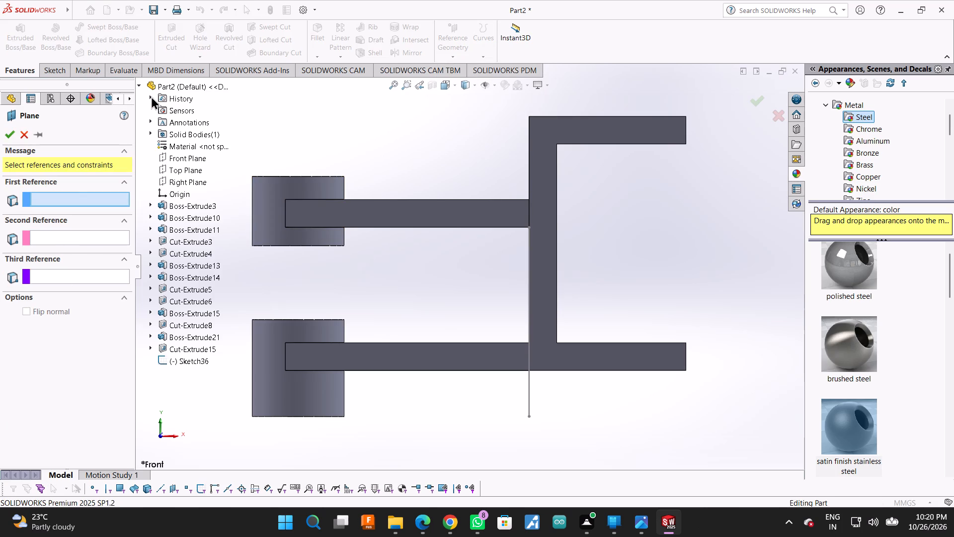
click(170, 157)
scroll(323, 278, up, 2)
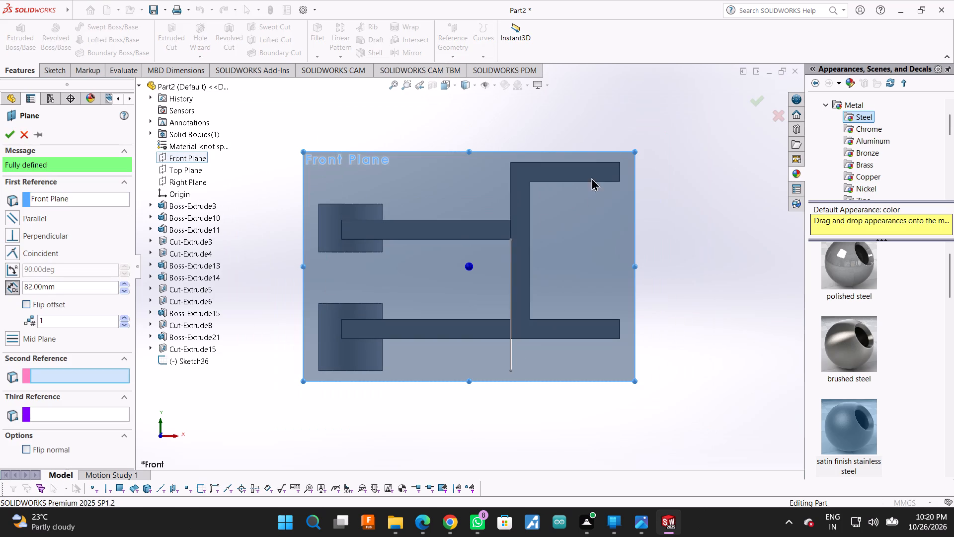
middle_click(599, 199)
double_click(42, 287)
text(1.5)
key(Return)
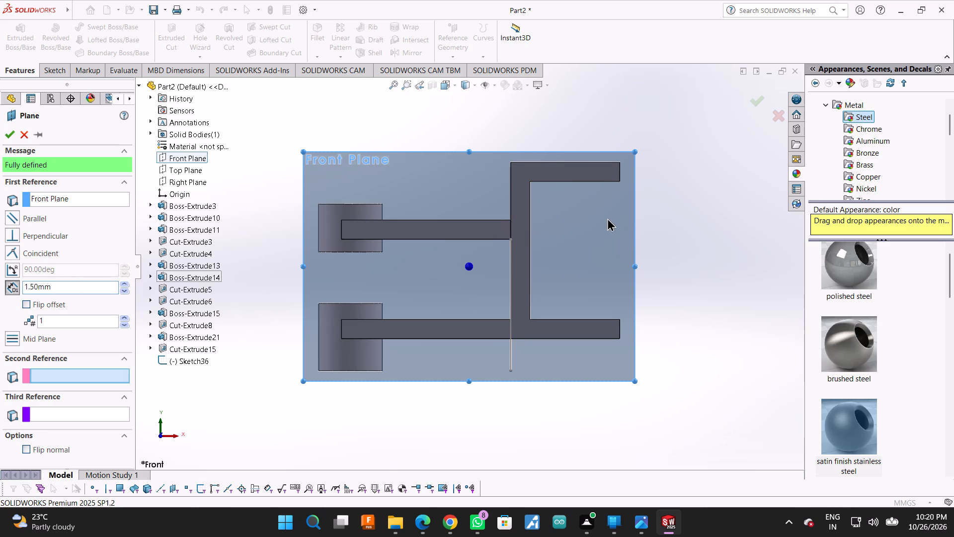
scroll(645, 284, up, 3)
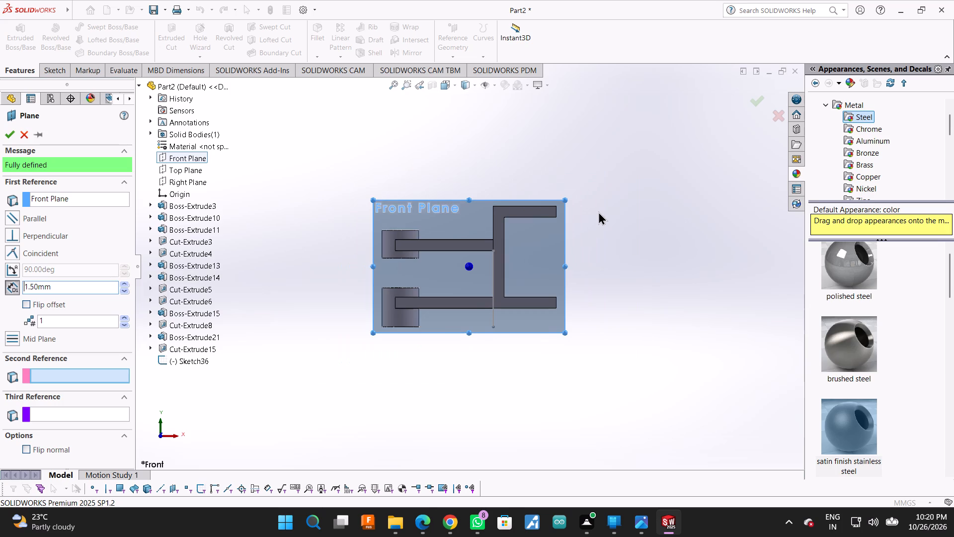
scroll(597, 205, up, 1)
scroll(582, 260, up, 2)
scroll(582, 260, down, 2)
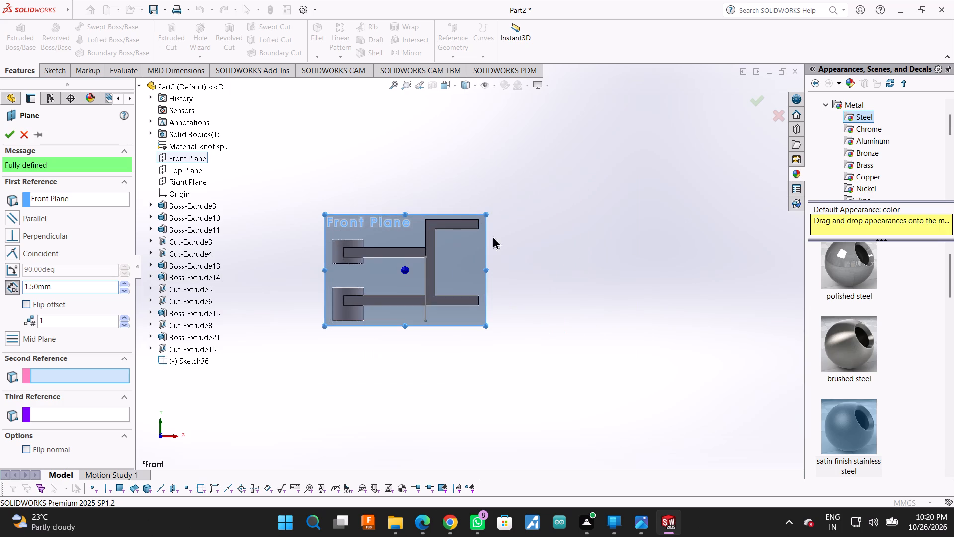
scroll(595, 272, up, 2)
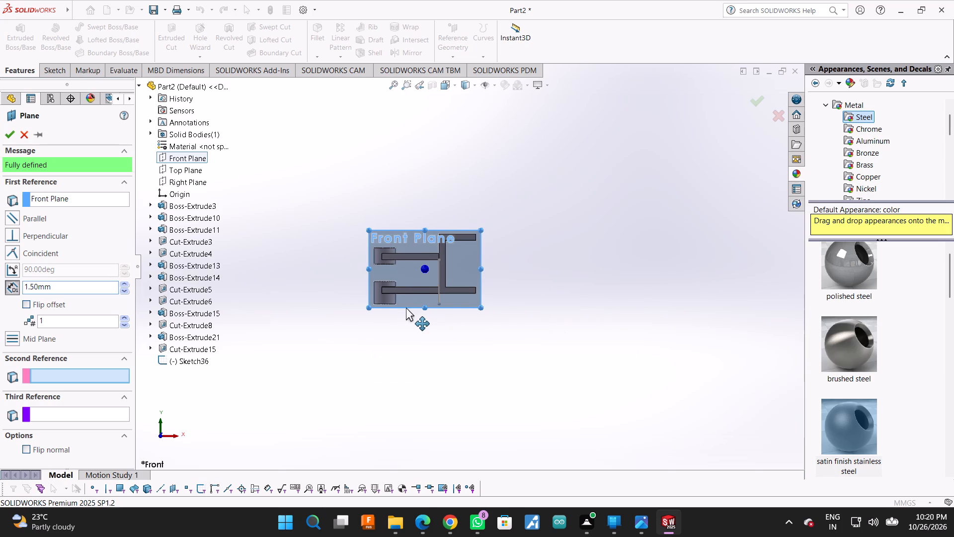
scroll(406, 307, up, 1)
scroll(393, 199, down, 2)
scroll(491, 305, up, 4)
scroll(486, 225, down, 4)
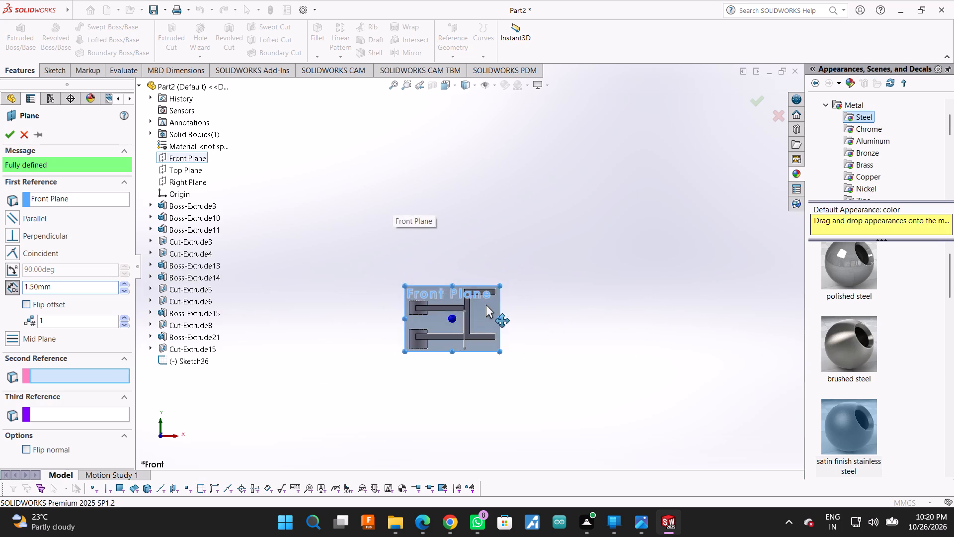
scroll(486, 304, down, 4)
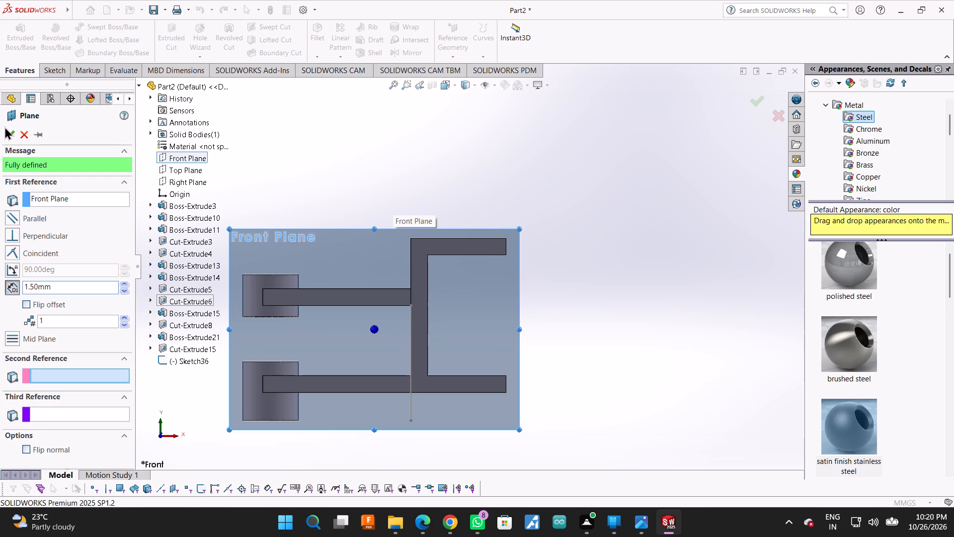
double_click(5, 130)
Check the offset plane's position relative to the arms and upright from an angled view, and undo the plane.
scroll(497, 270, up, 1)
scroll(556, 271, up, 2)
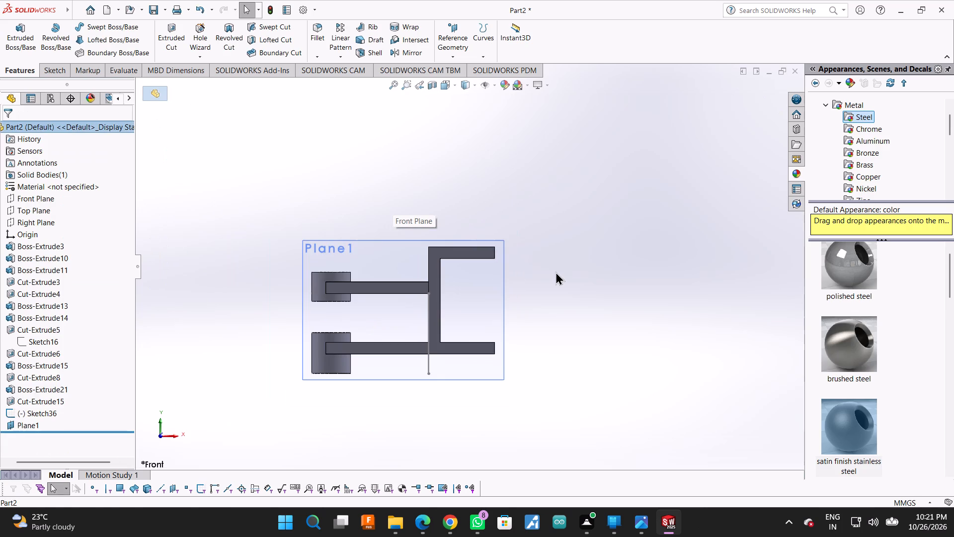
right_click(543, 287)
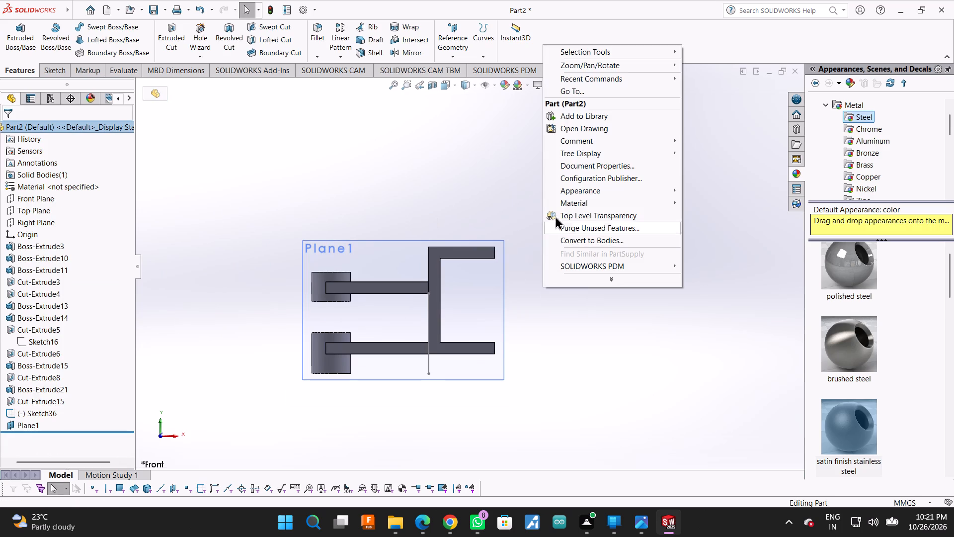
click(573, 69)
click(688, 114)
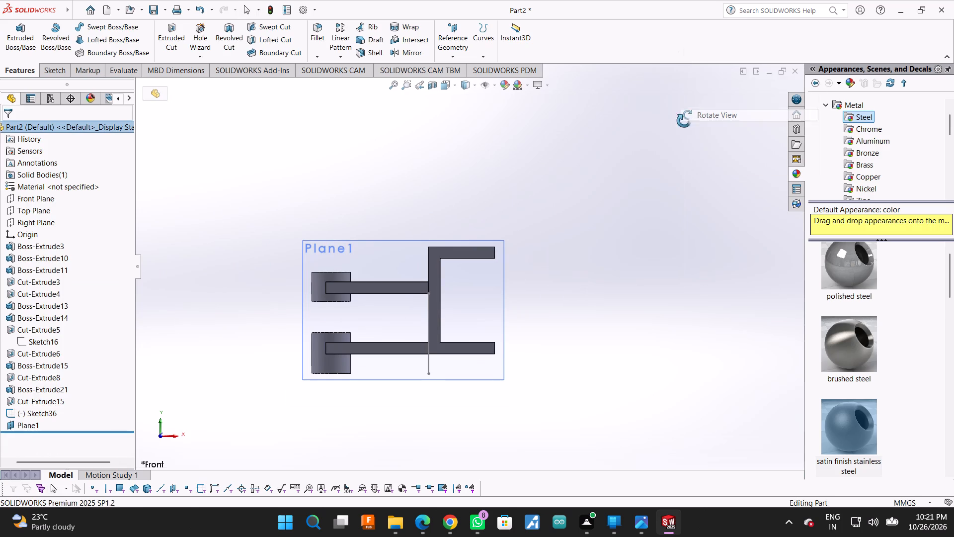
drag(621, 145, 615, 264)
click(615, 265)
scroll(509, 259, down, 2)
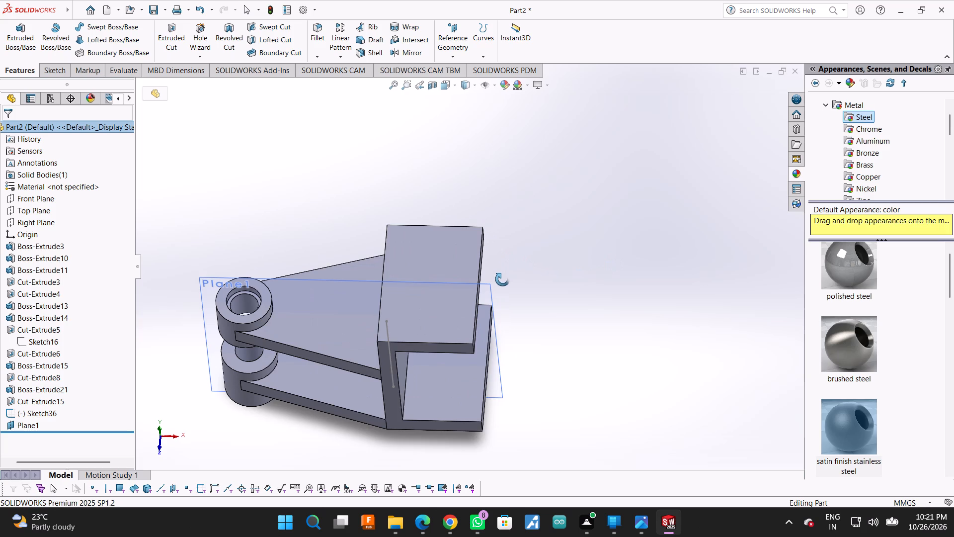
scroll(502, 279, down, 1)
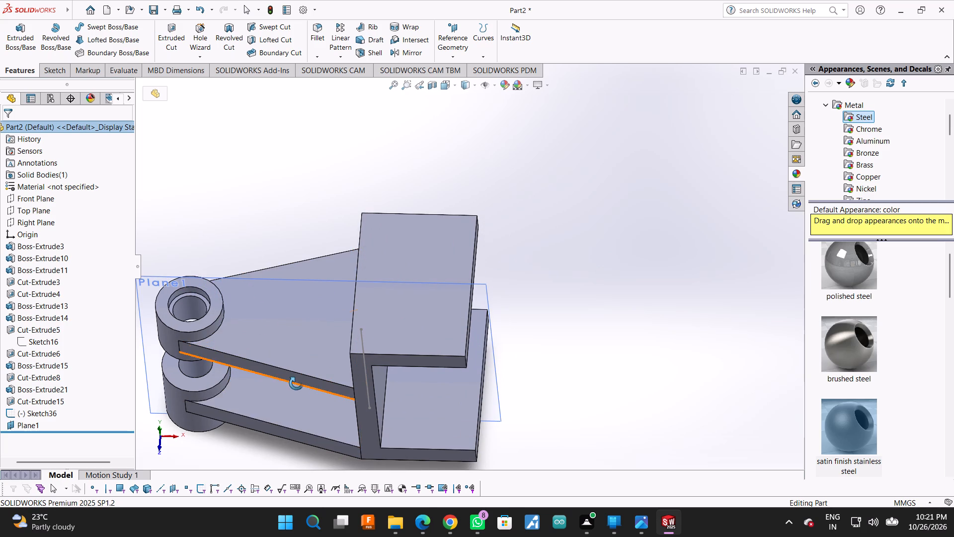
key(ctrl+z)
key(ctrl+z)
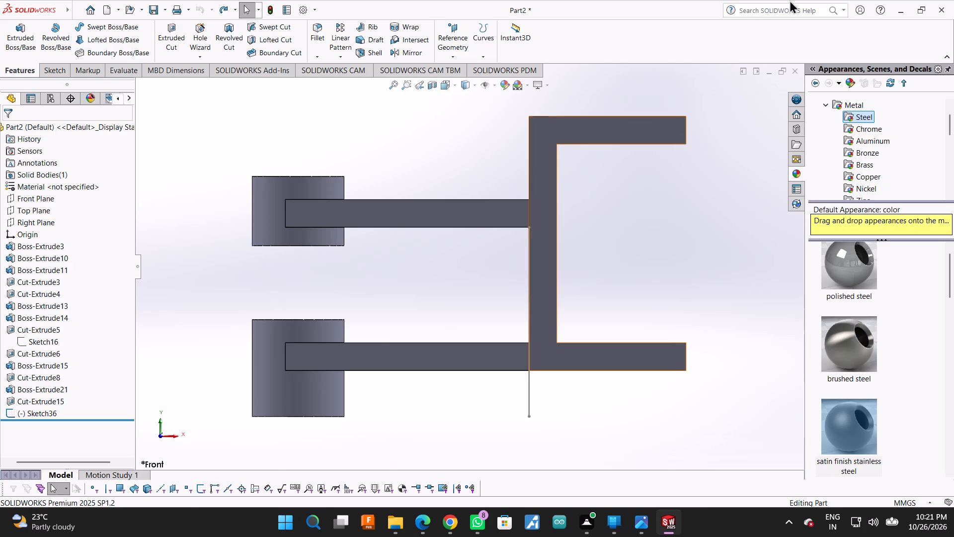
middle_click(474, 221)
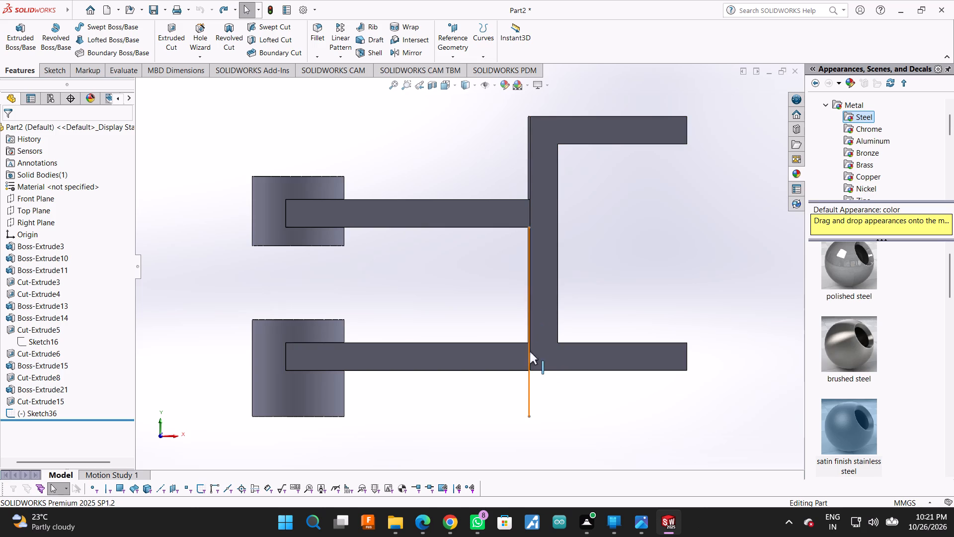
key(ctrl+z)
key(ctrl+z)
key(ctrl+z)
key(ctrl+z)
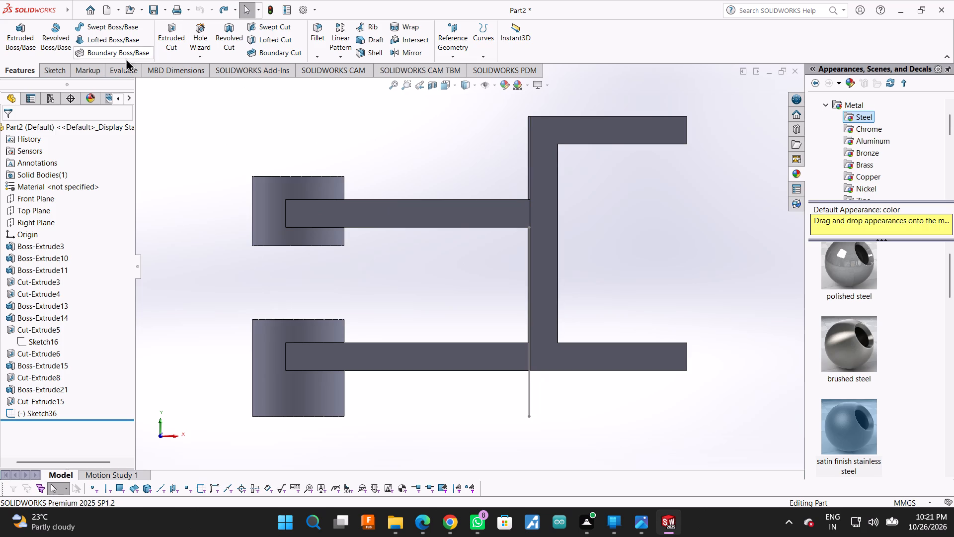
Delete the leftover Front Plane sketch containing the vertical line along the upright.
click(57, 66)
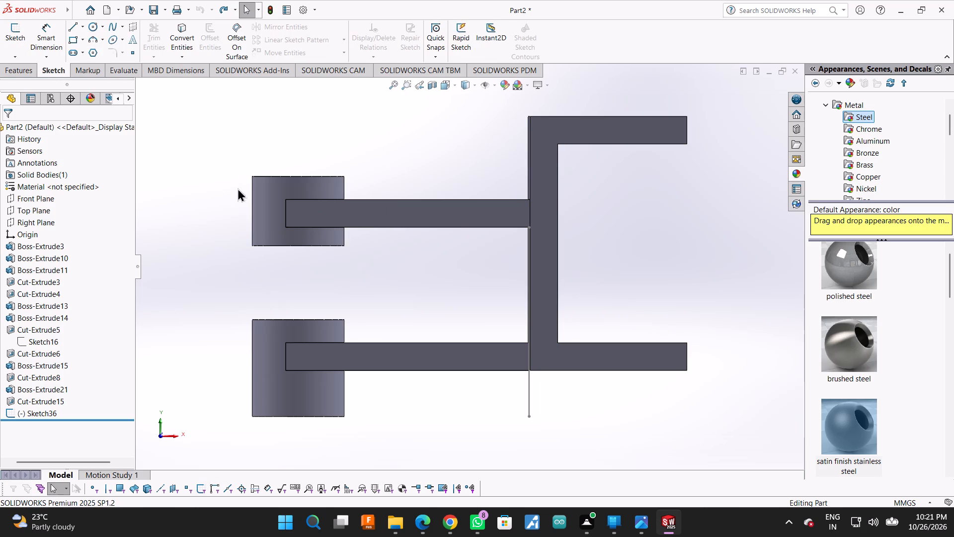
key(Escape)
key(Escape)
key(Escape)
drag(485, 277, 520, 315)
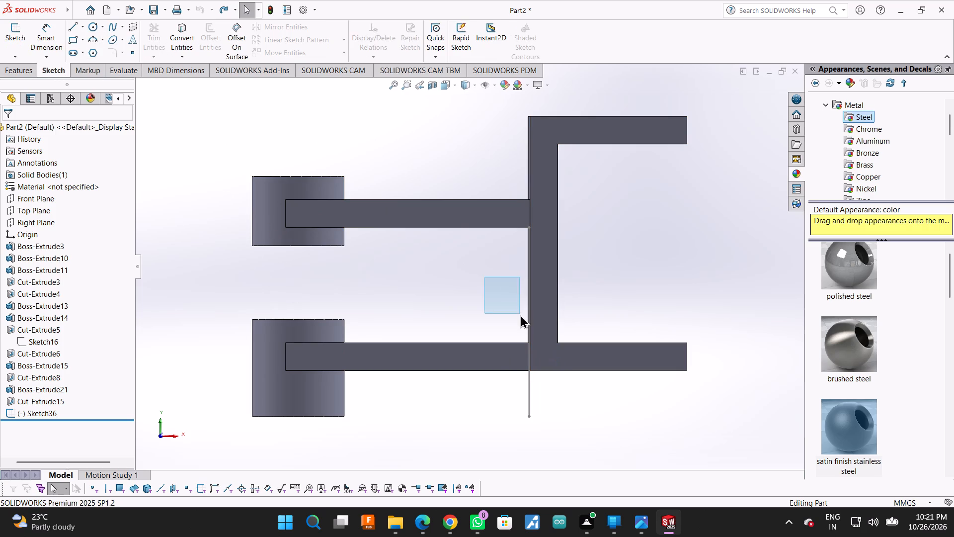
drag(520, 315, 521, 315)
right_click(529, 390)
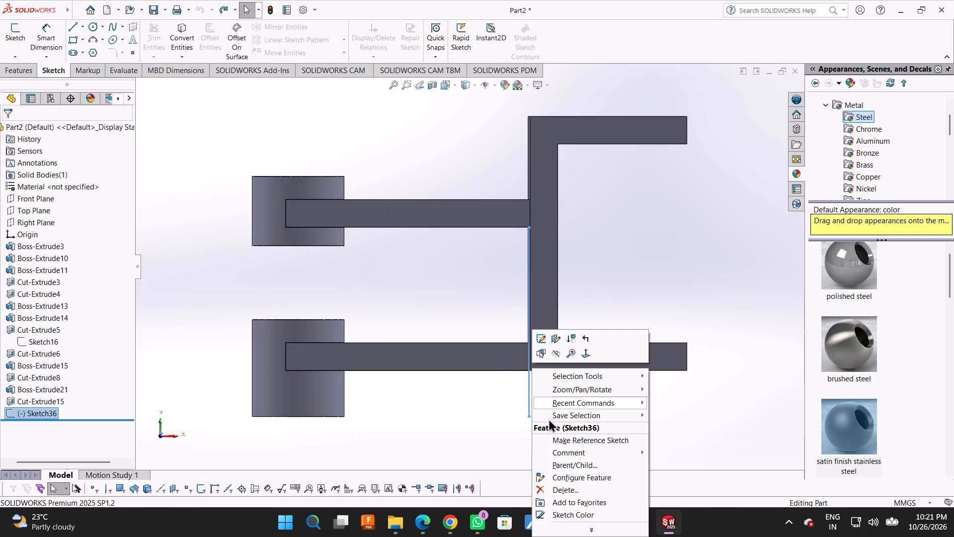
click(555, 494)
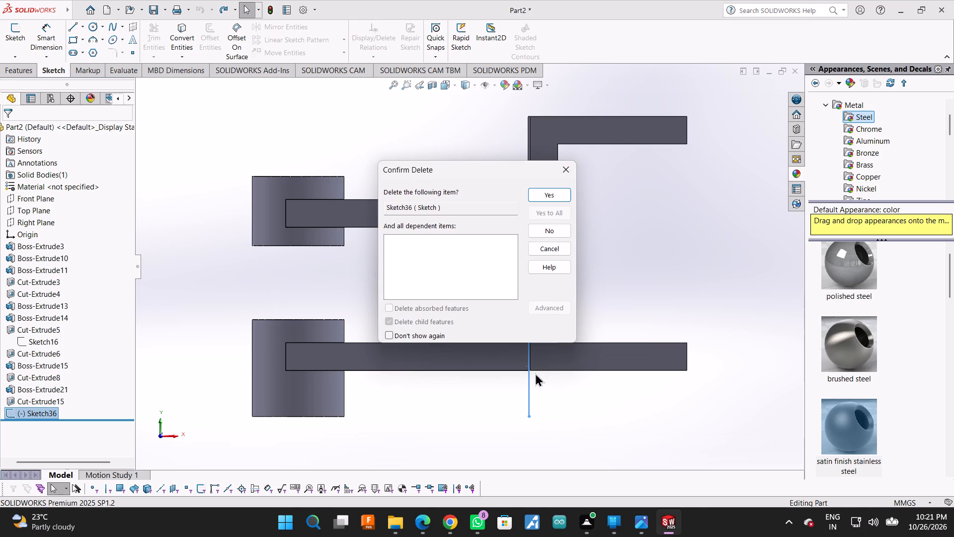
click(545, 195)
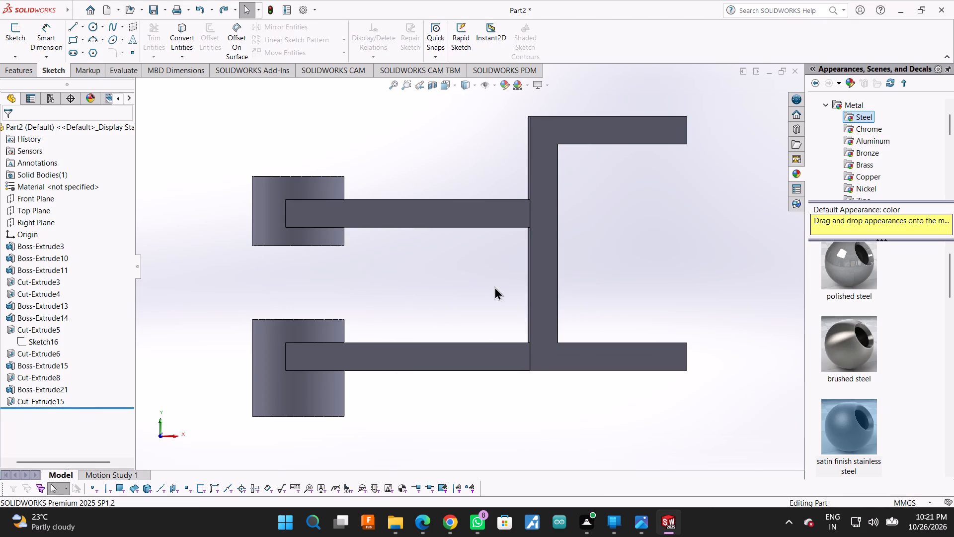
Start a new sketch on the upright's inner face between the upper and lower arms.
right_drag(494, 286, 486, 282)
right_click(428, 268)
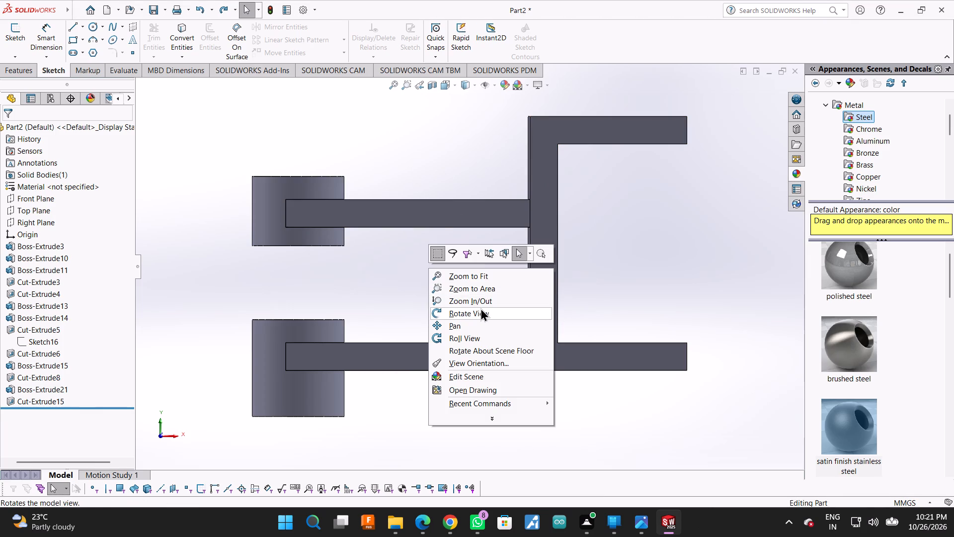
double_click(480, 308)
drag(467, 302, 516, 328)
click(518, 305)
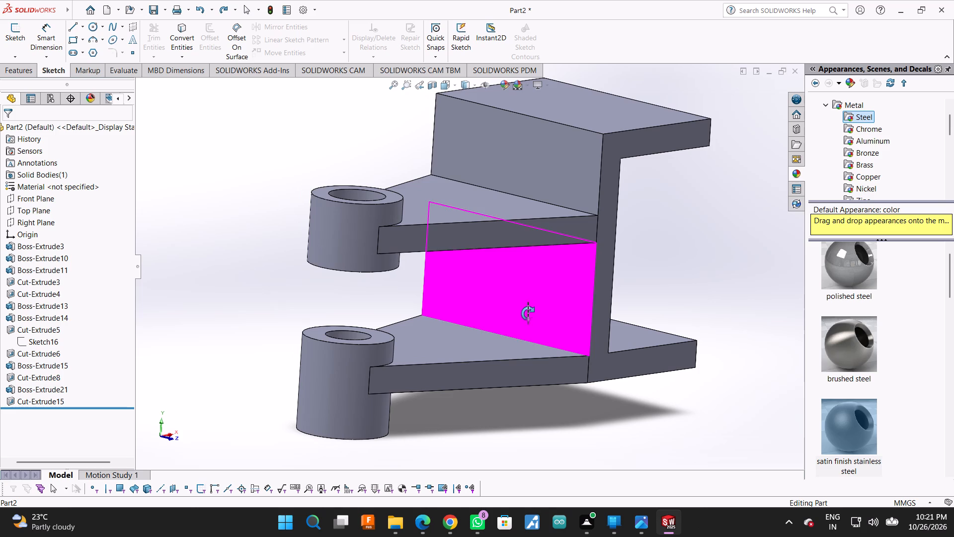
right_click(740, 435)
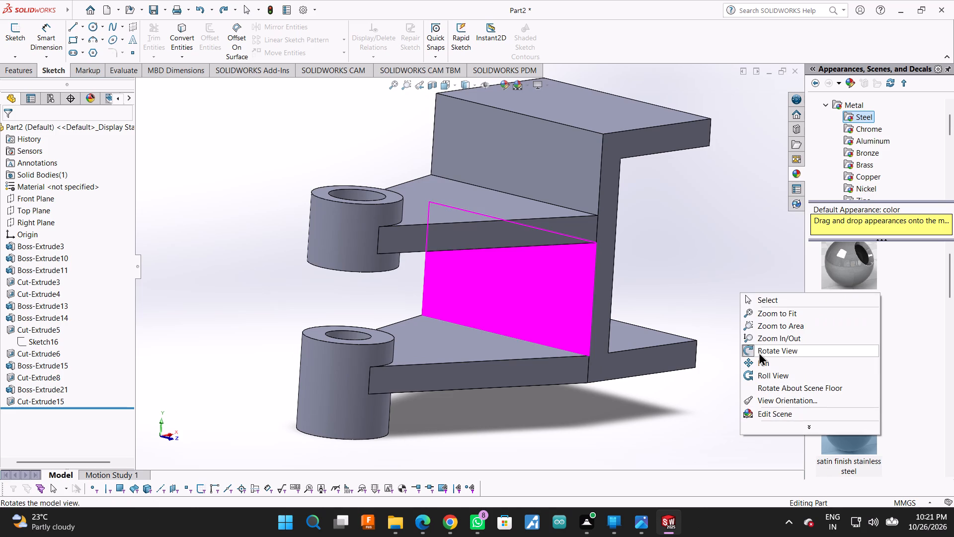
key(Escape)
key(Escape)
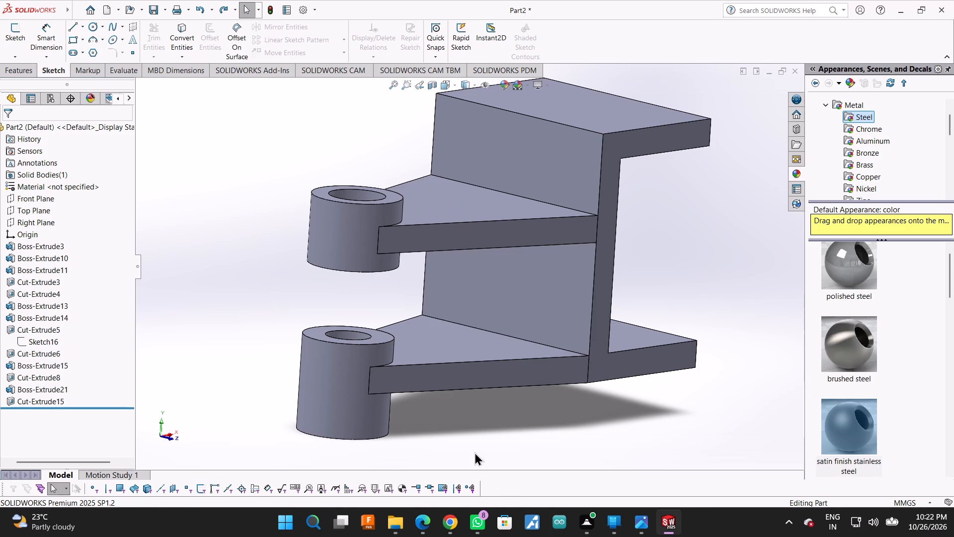
key(Escape)
click(512, 307)
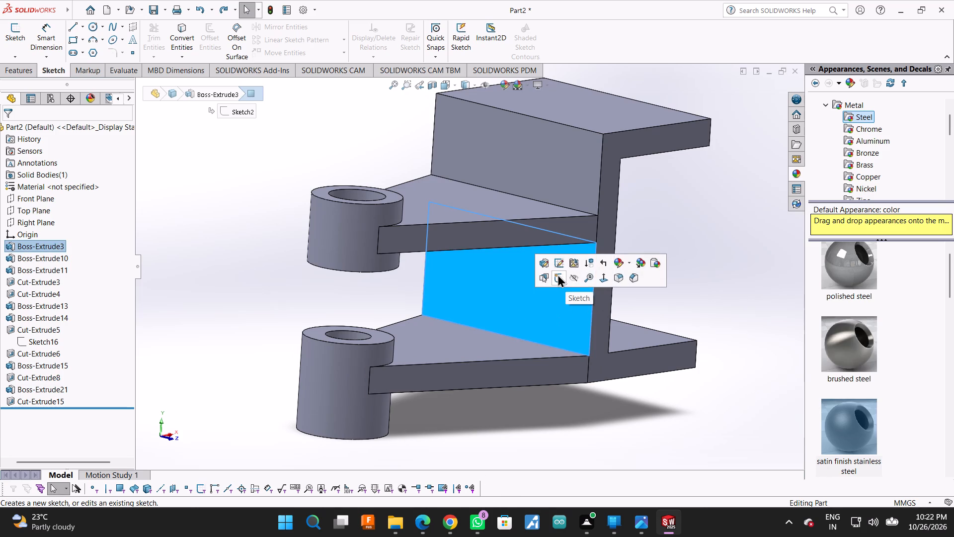
click(557, 274)
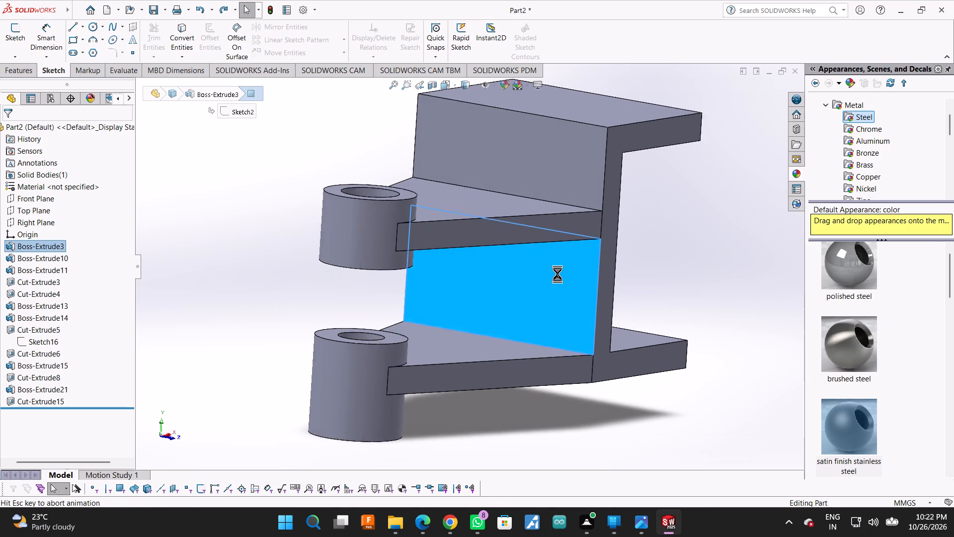
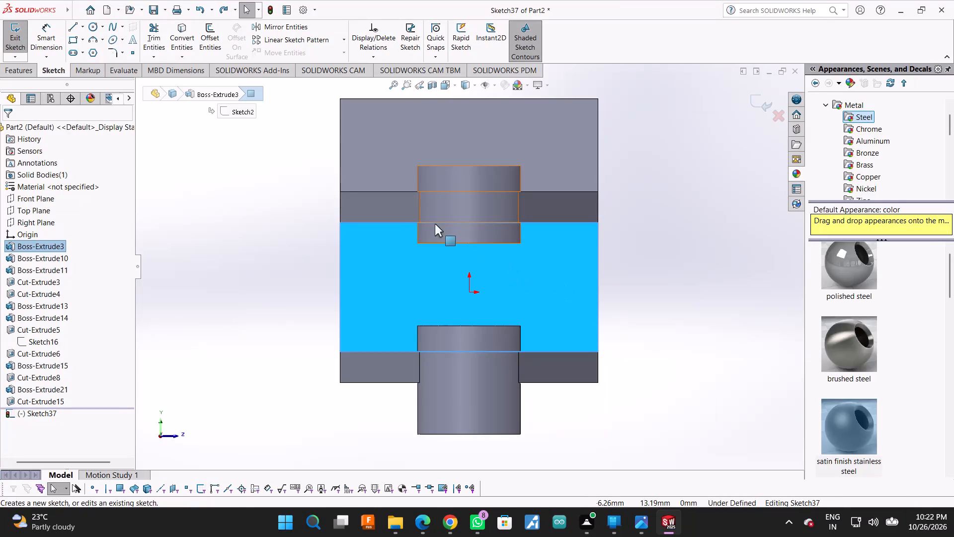
Sketch a vertical line about 25 mm long, centred across the upright's face, between the lower and upper arms.
click(69, 23)
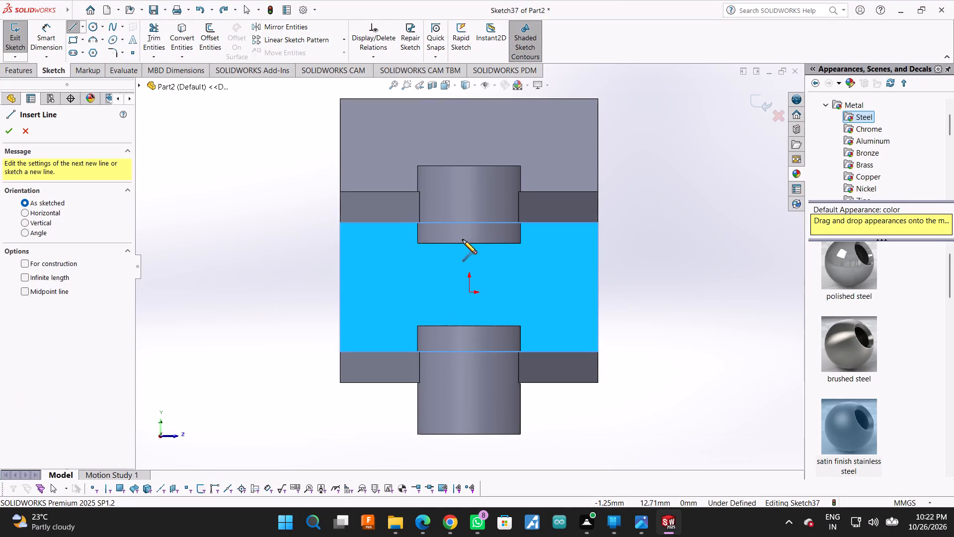
click(467, 354)
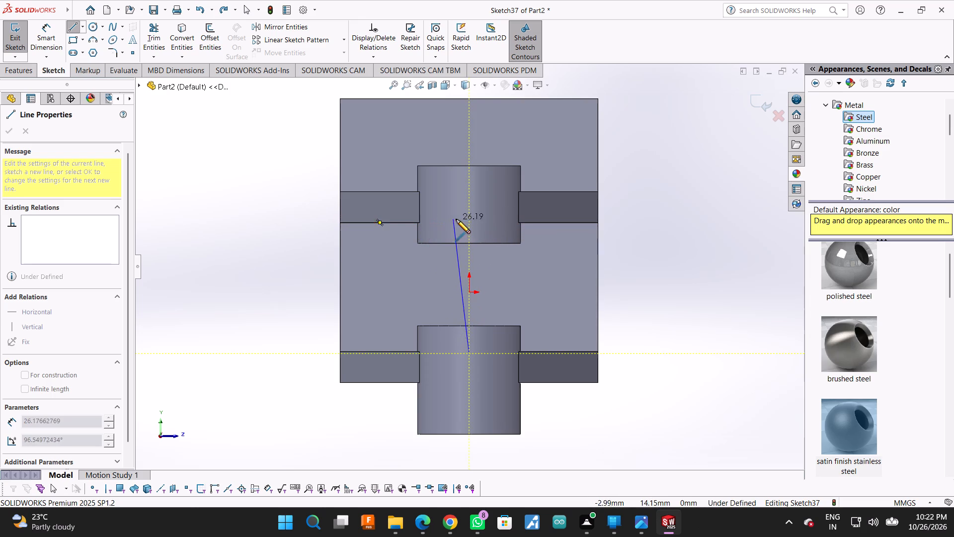
click(471, 222)
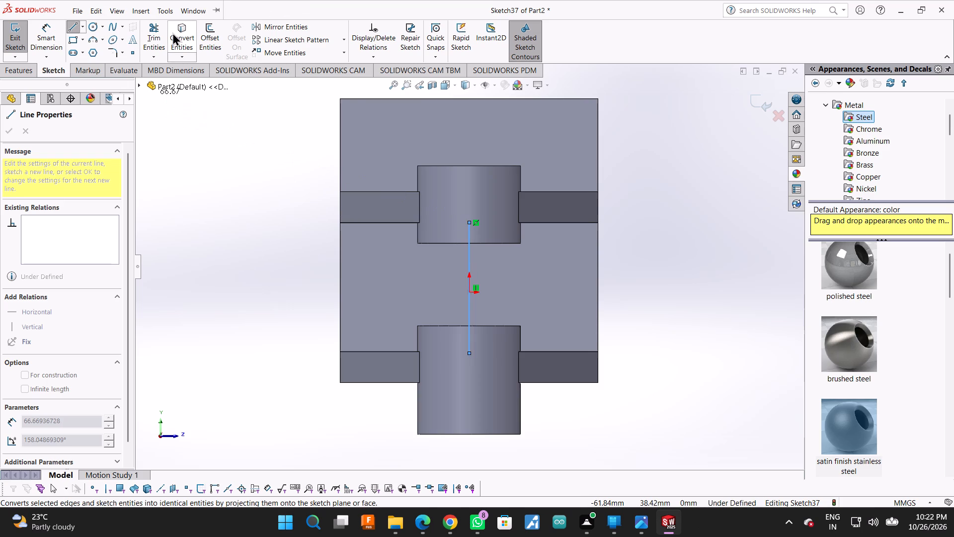
Offset the vertical centre line by 1.5 mm to each side.
click(203, 40)
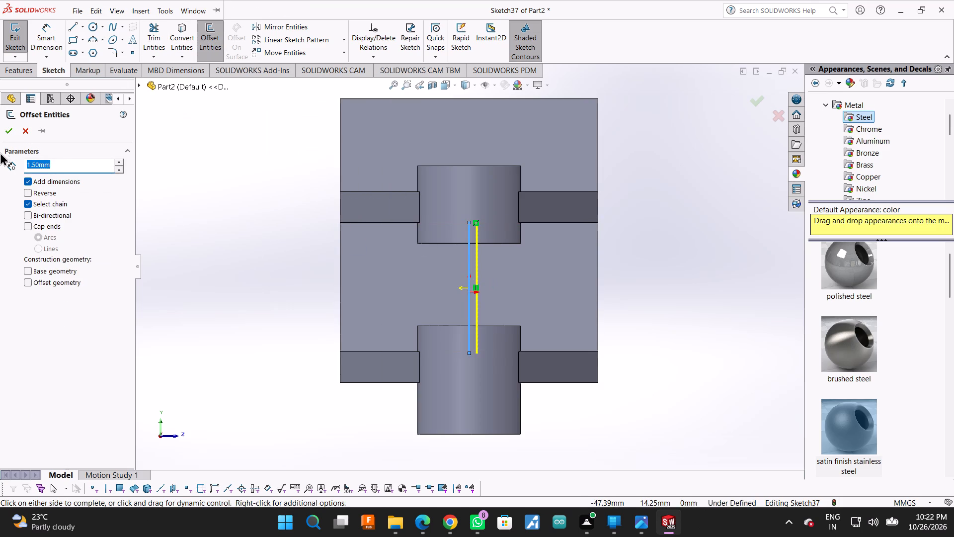
click(11, 130)
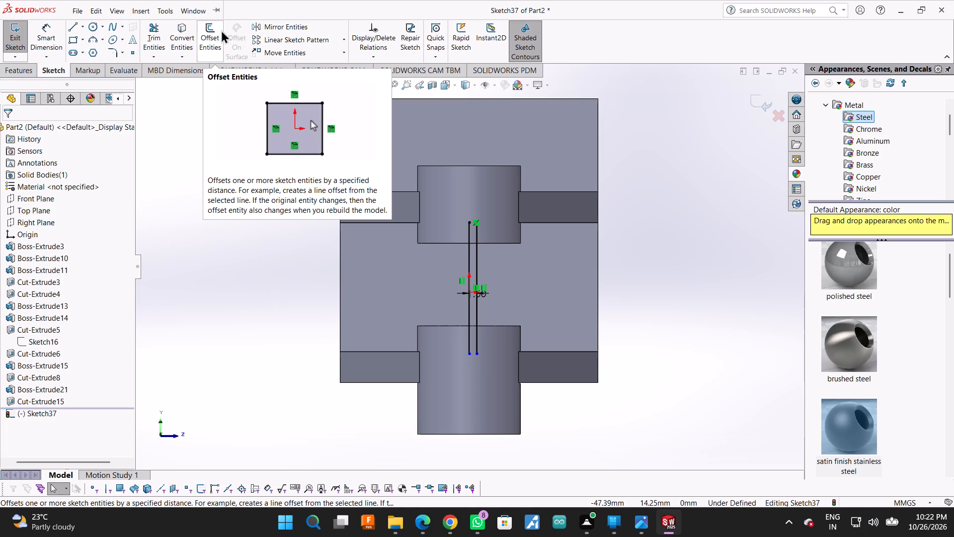
click(467, 269)
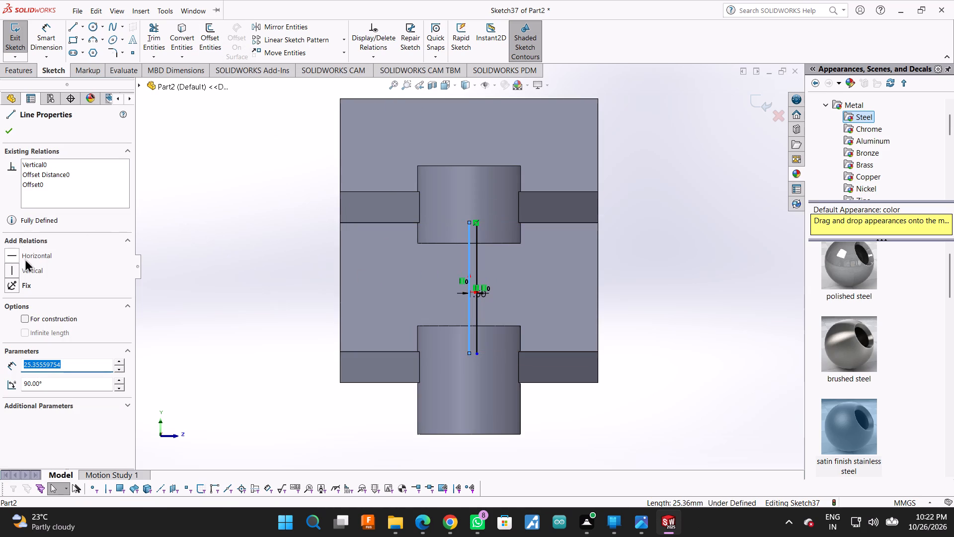
key(Escape)
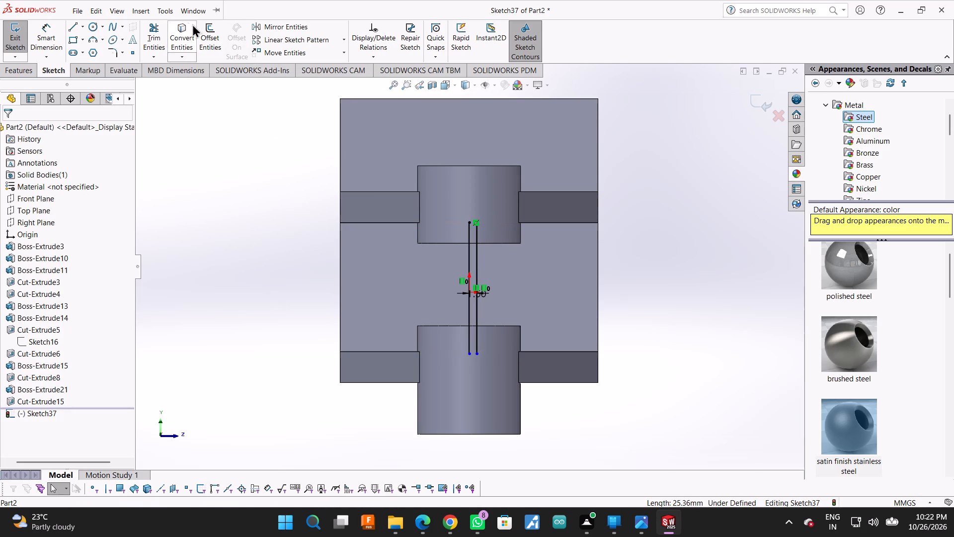
click(199, 27)
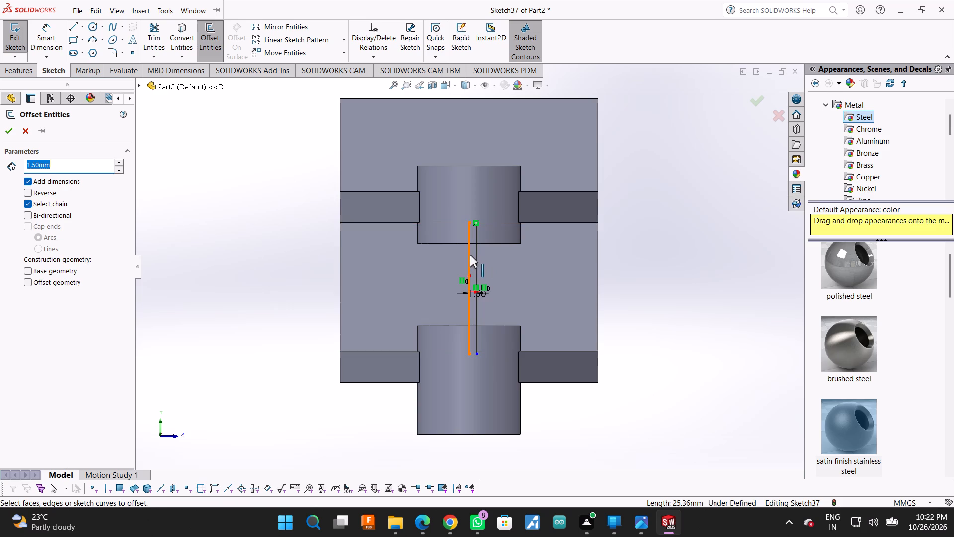
click(470, 255)
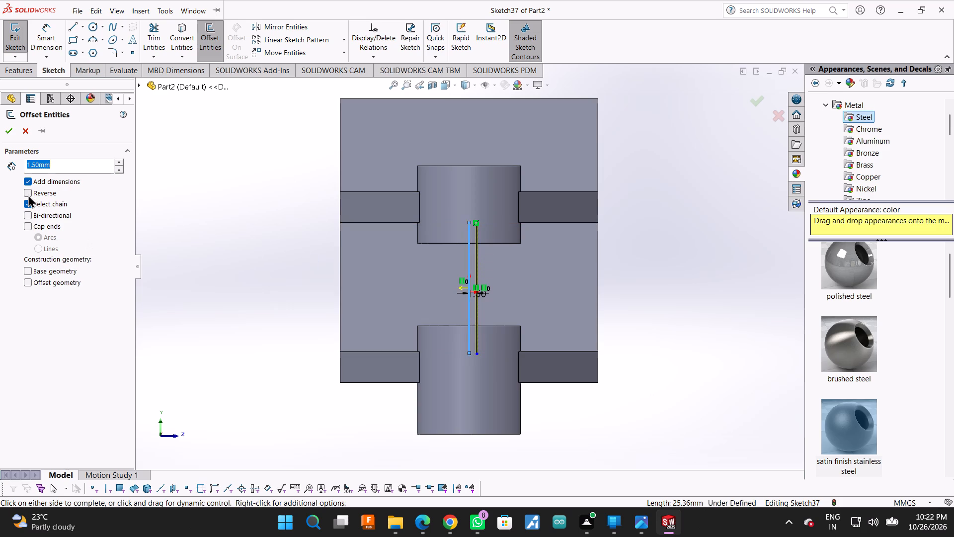
click(27, 193)
click(7, 134)
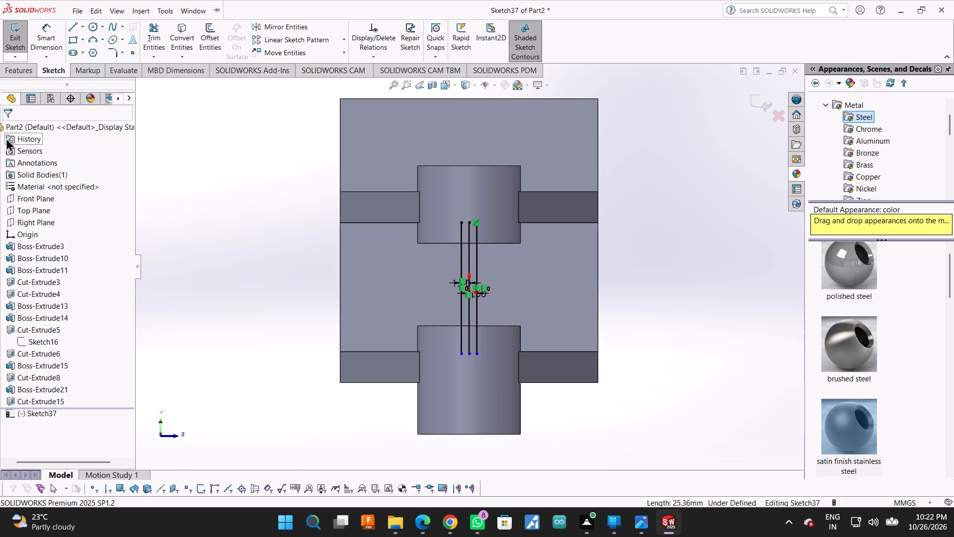
Trim away the middle vertical line, keeping only the two offset lines.
click(143, 32)
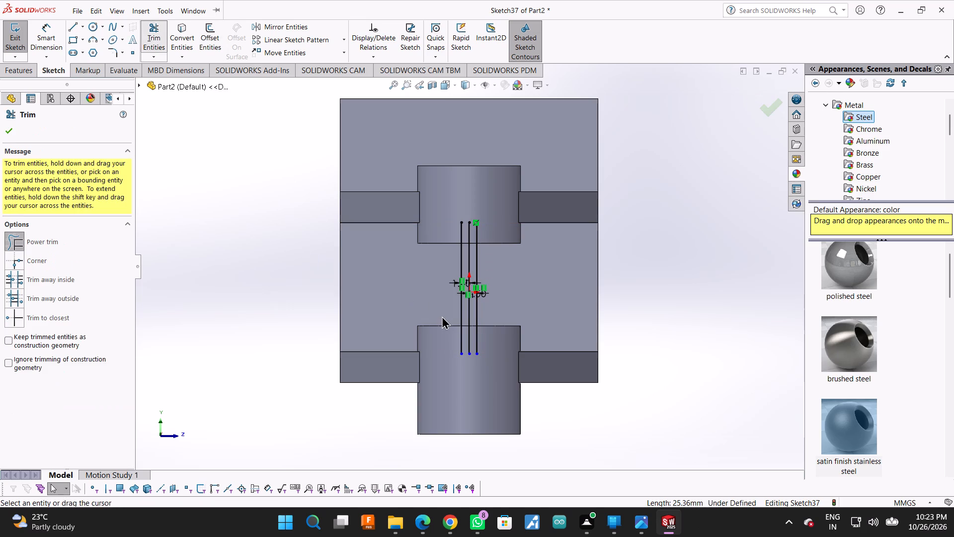
click(471, 277)
drag(471, 271, 466, 273)
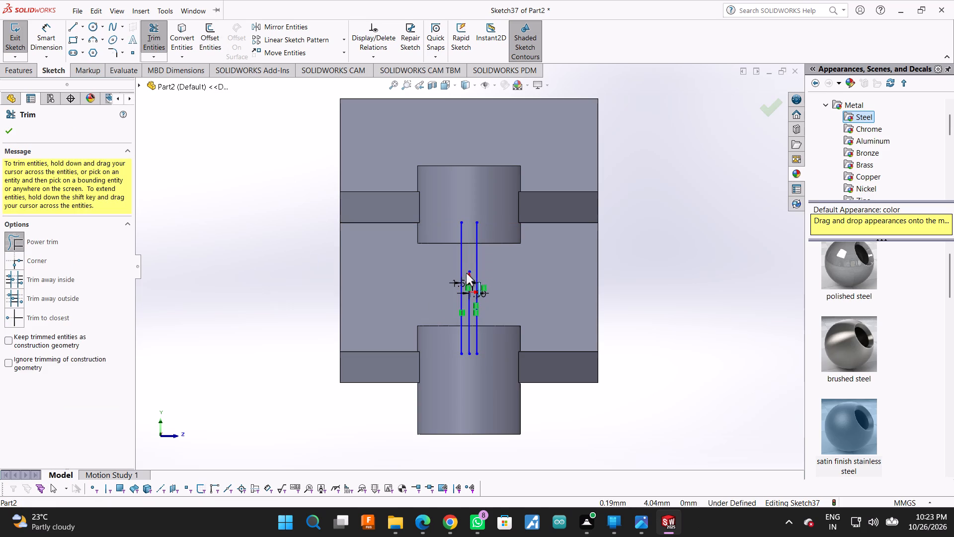
drag(466, 273, 466, 273)
click(466, 273)
drag(466, 273, 467, 281)
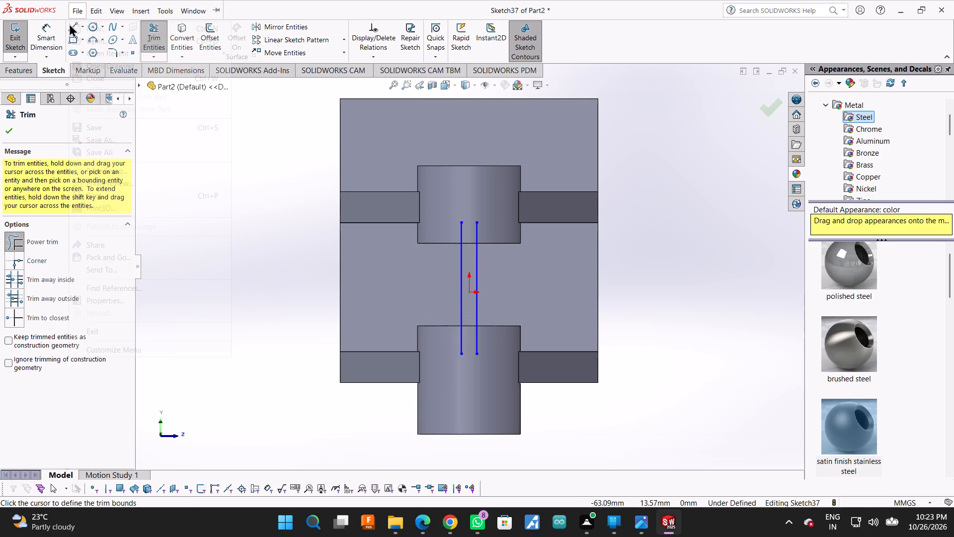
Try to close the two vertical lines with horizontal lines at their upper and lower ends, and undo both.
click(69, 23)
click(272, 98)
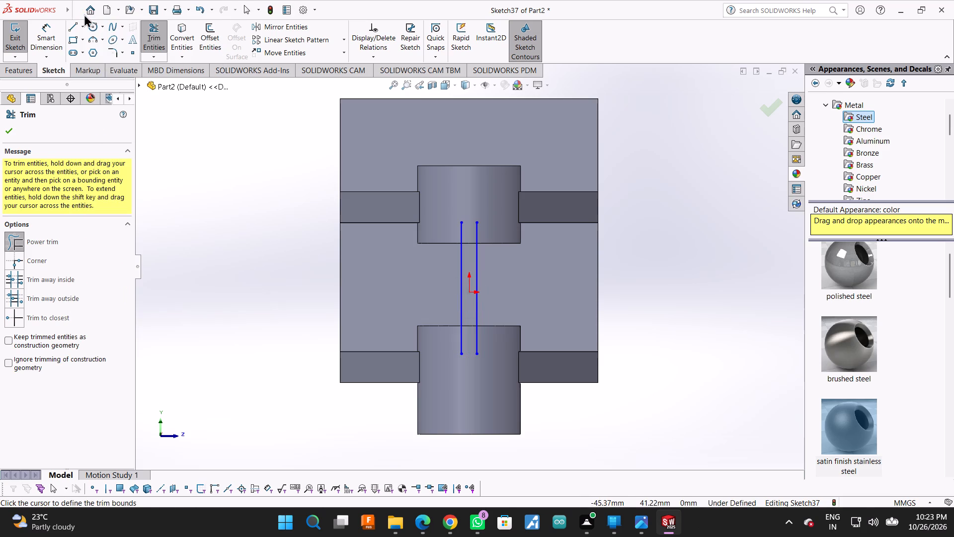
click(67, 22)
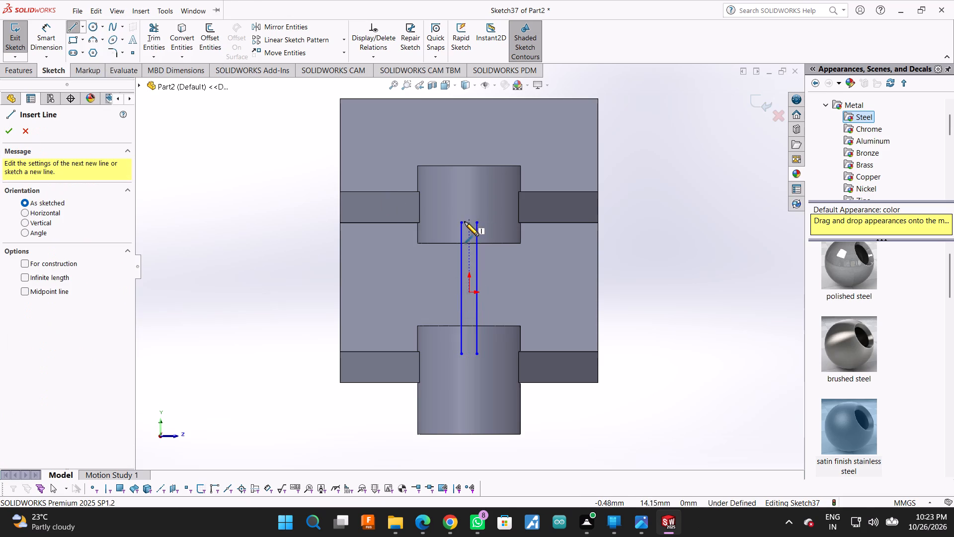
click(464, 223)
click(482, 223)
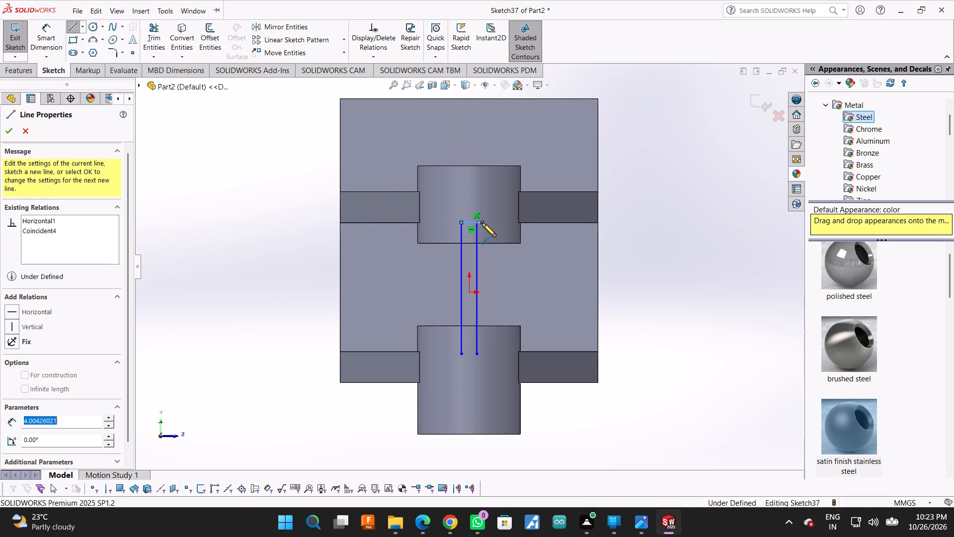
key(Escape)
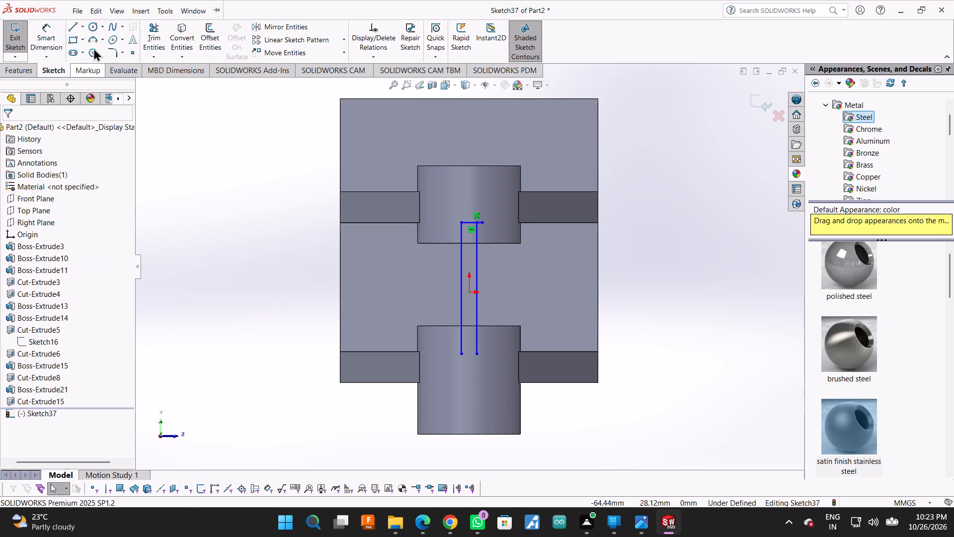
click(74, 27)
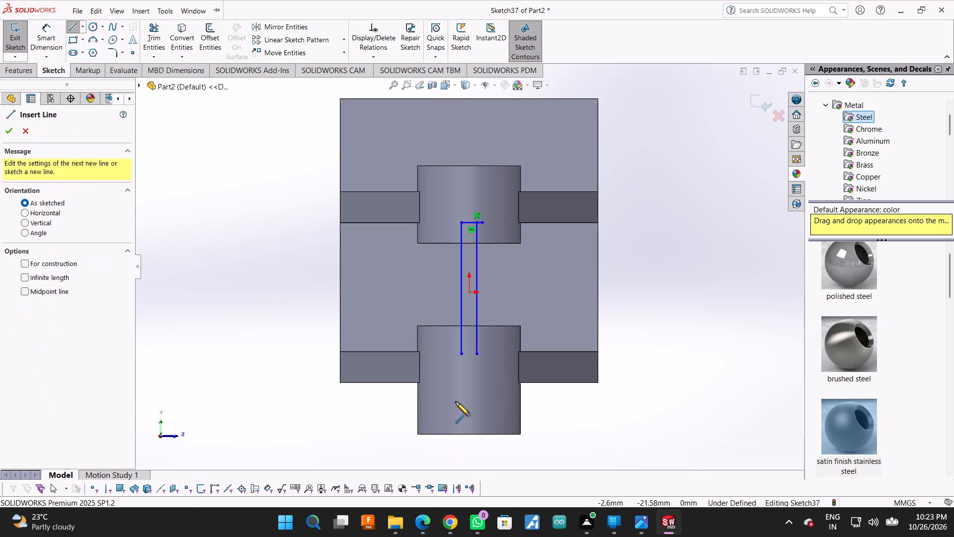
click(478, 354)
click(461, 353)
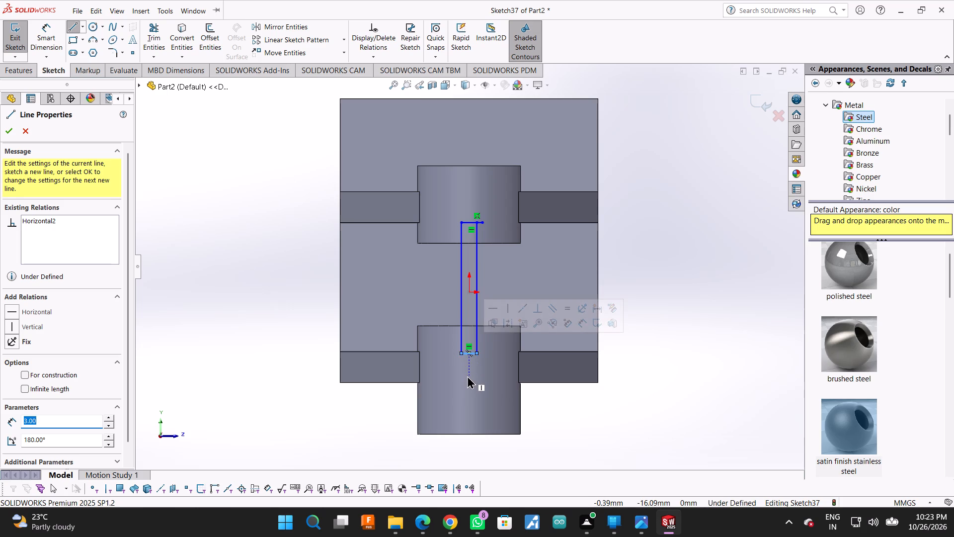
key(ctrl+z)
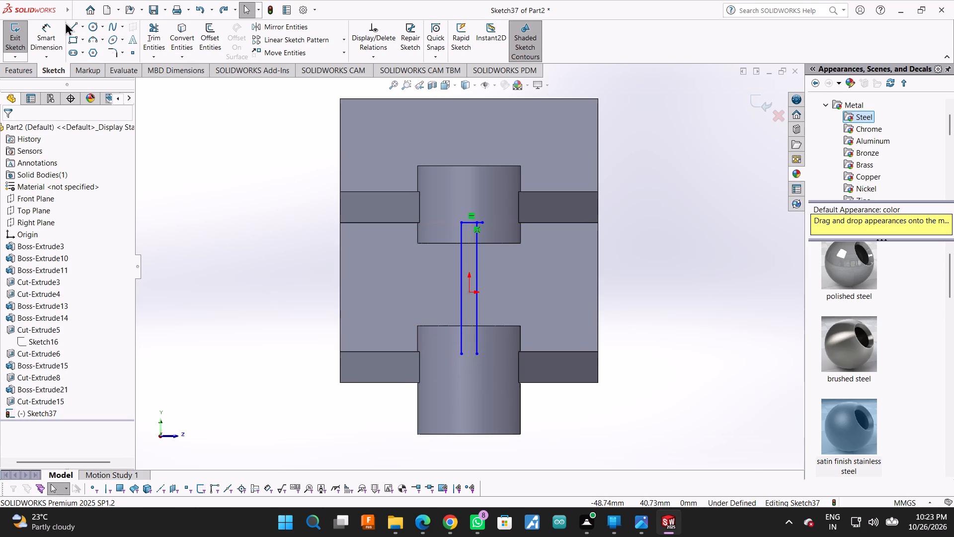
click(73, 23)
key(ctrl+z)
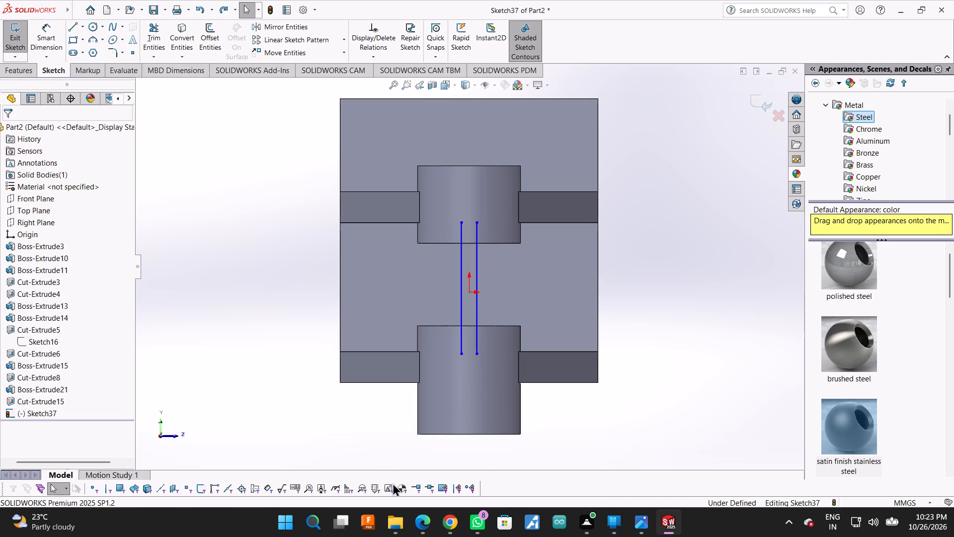
Close the profile with 3 mm horizontal lines joining the upper and lower endpoints of the two vertical lines.
click(69, 28)
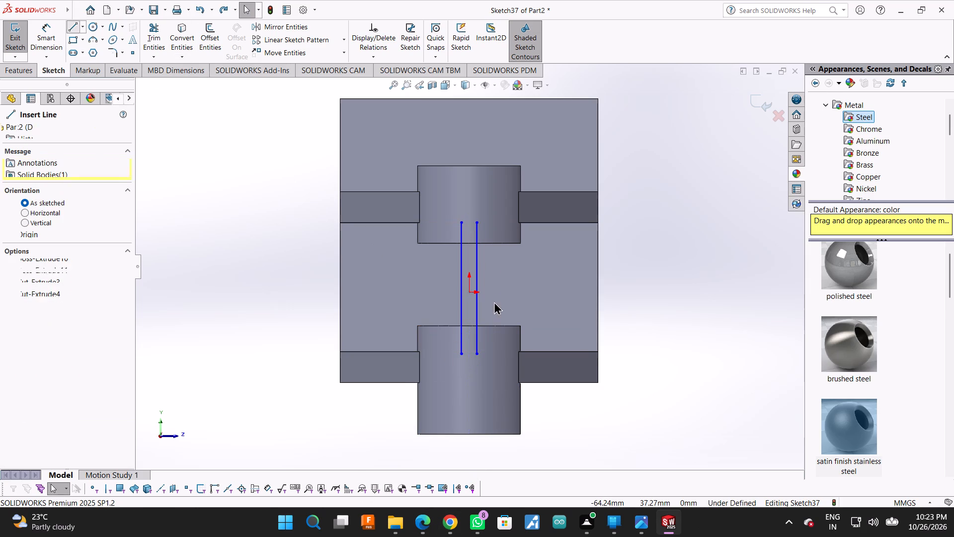
click(478, 221)
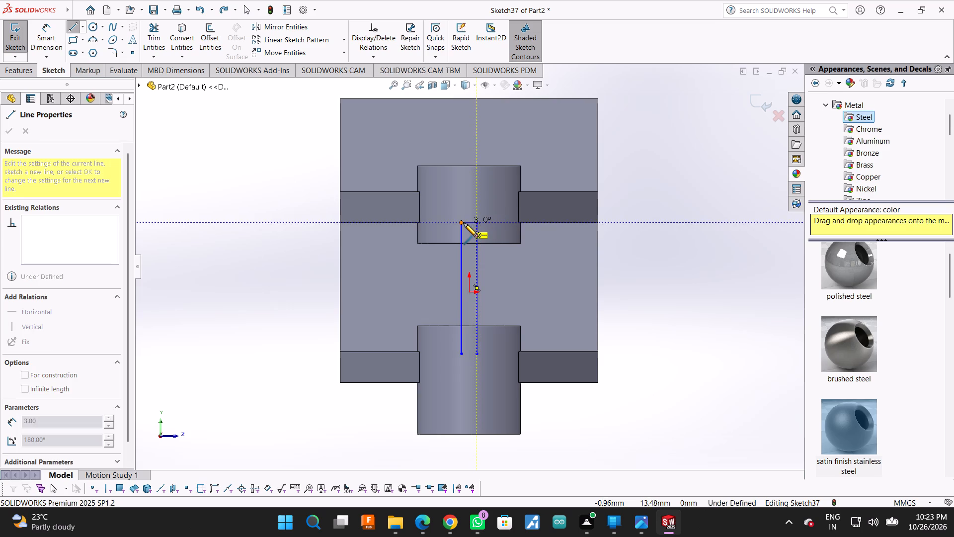
click(464, 223)
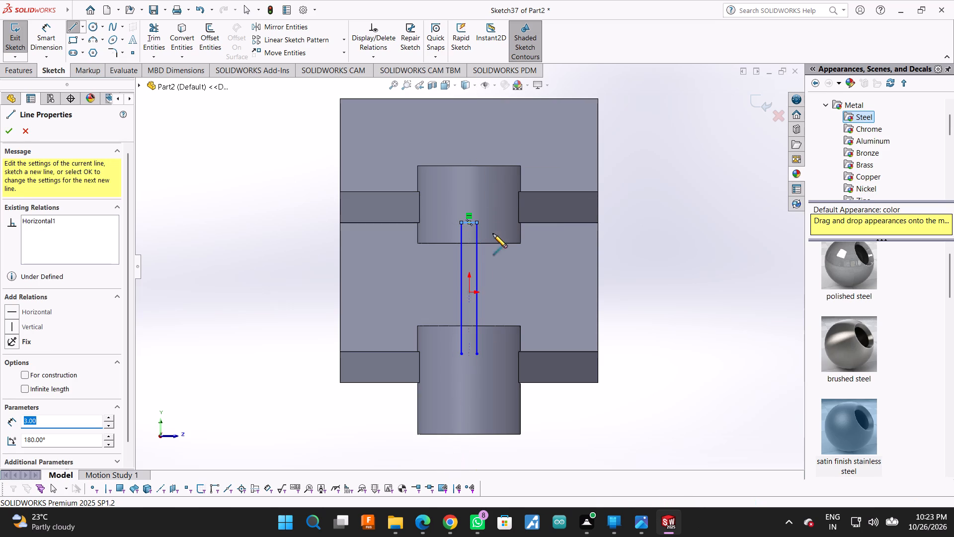
click(461, 355)
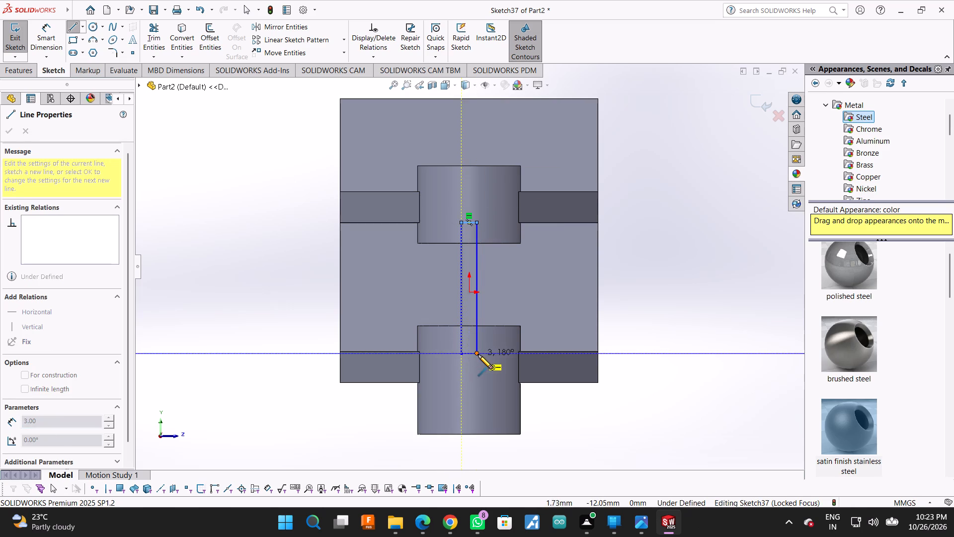
click(478, 355)
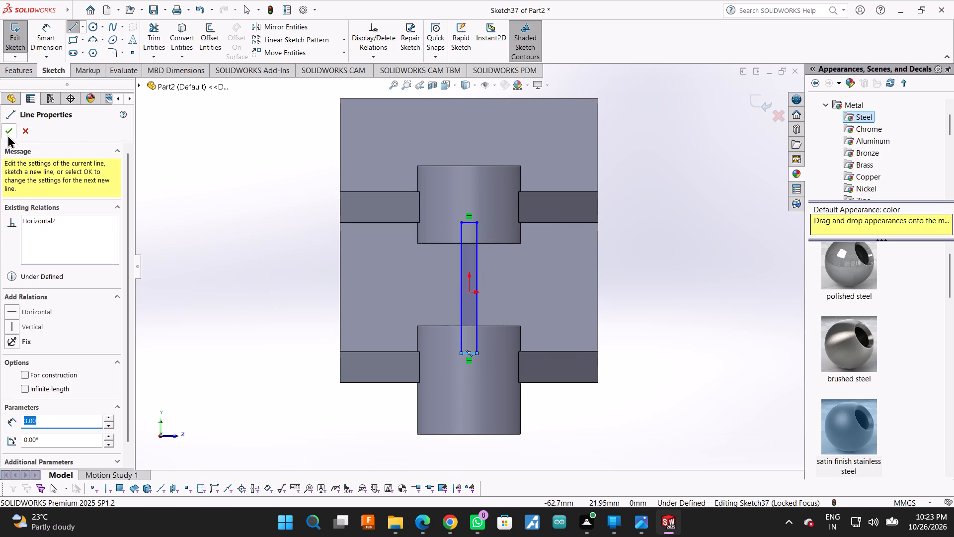
click(7, 135)
click(7, 135)
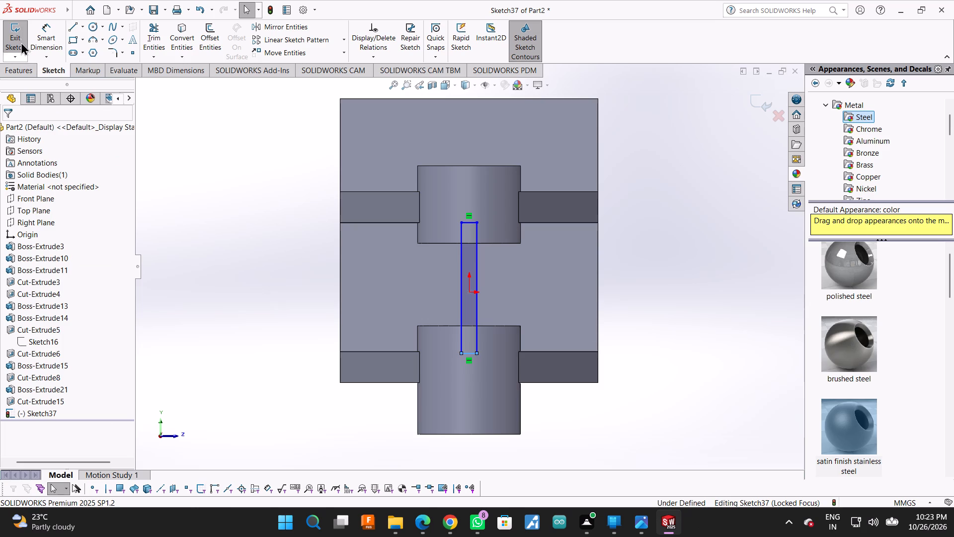
Start a boss extrusion of the narrow rectangular profile from the upright's face toward the cylinders, and inspect its preview from below.
click(30, 67)
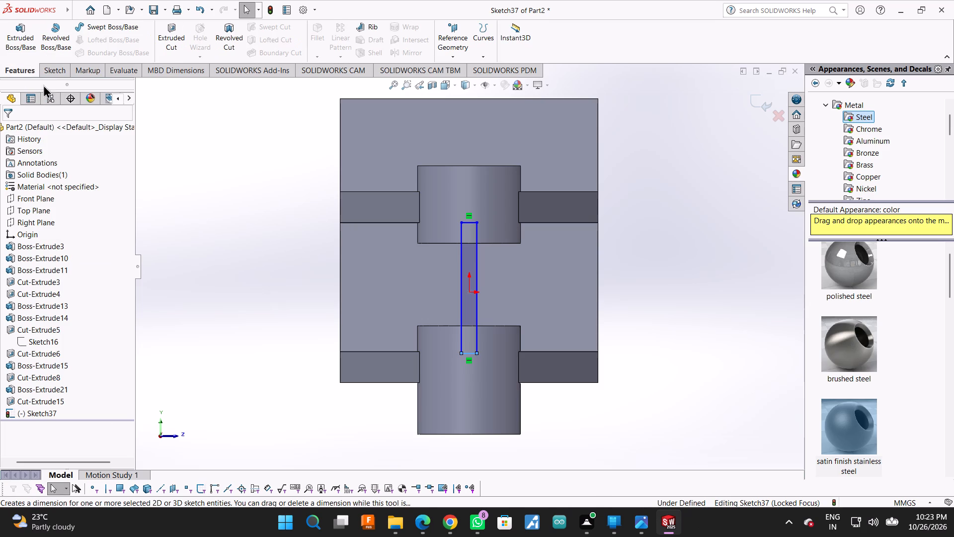
click(30, 31)
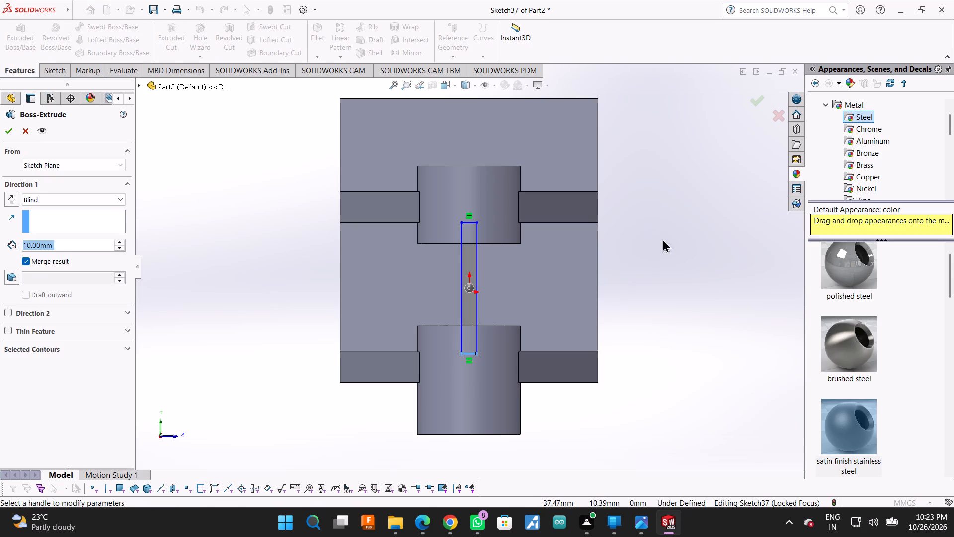
scroll(579, 359, up, 3)
scroll(610, 230, up, 1)
scroll(516, 342, down, 2)
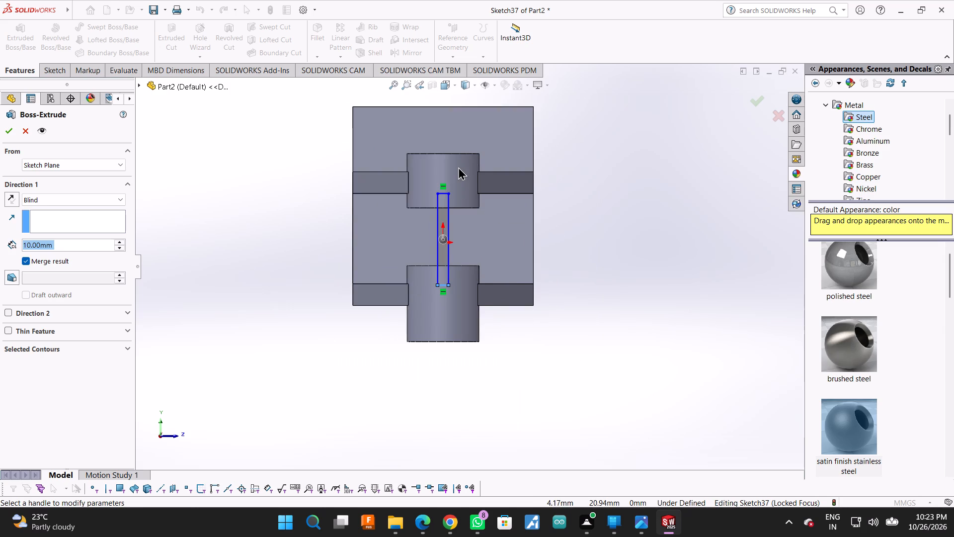
scroll(504, 338, up, 1)
scroll(513, 352, down, 1)
scroll(511, 345, up, 2)
scroll(510, 304, up, 1)
scroll(426, 168, up, 2)
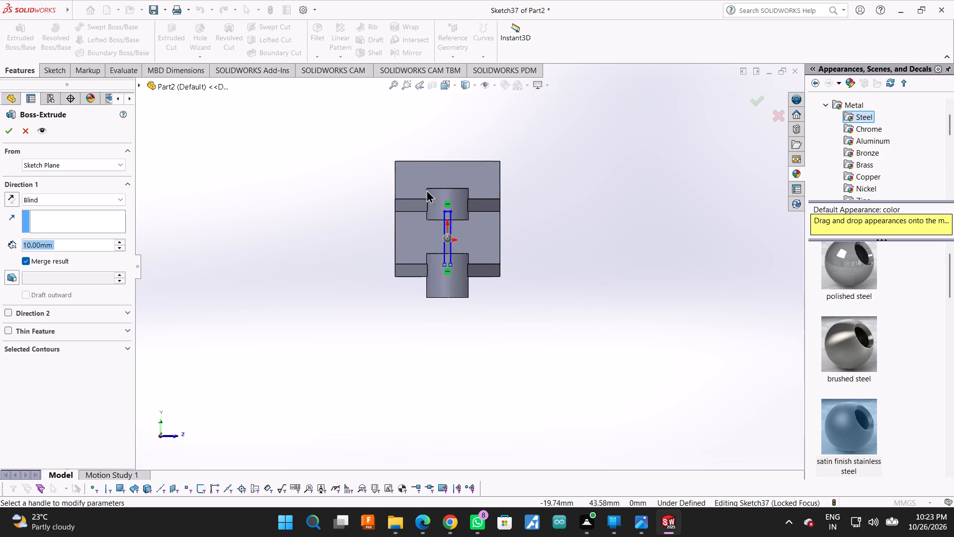
scroll(445, 214, down, 7)
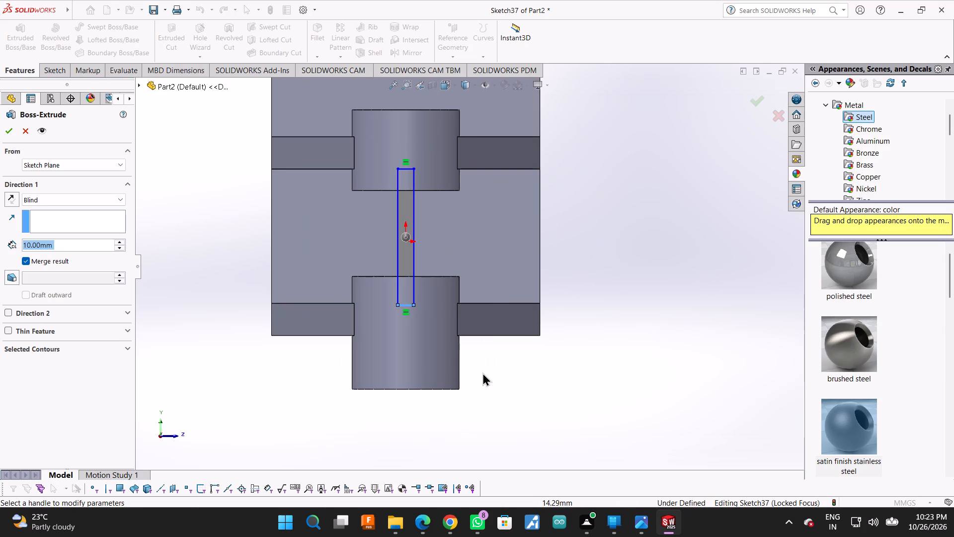
scroll(629, 340, up, 1)
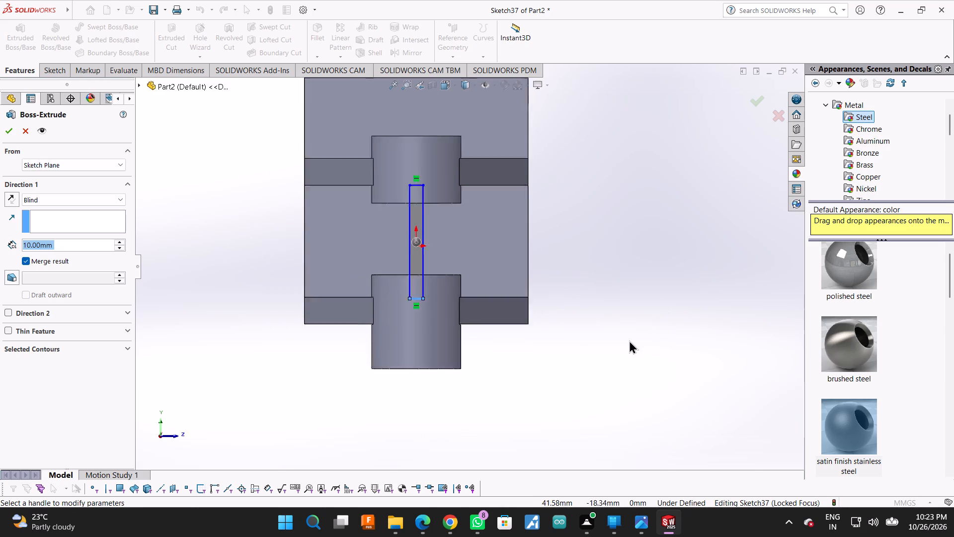
scroll(629, 340, up, 2)
right_drag(614, 283, 572, 333)
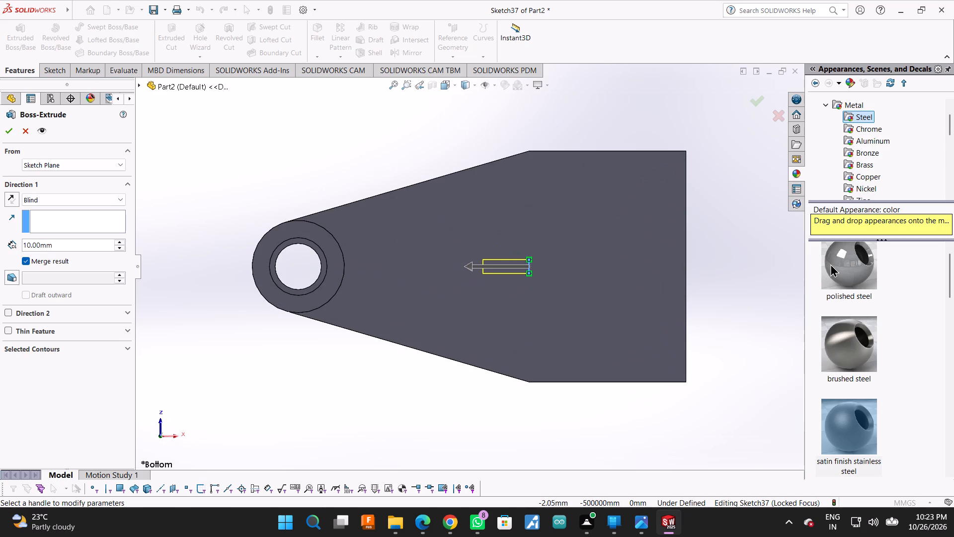
right_click(776, 277)
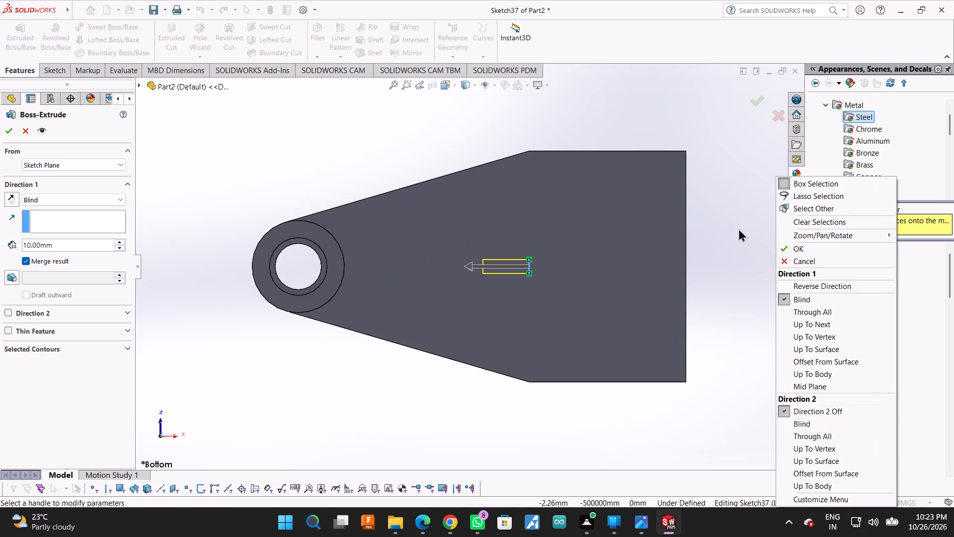
click(738, 228)
scroll(694, 376, up, 1)
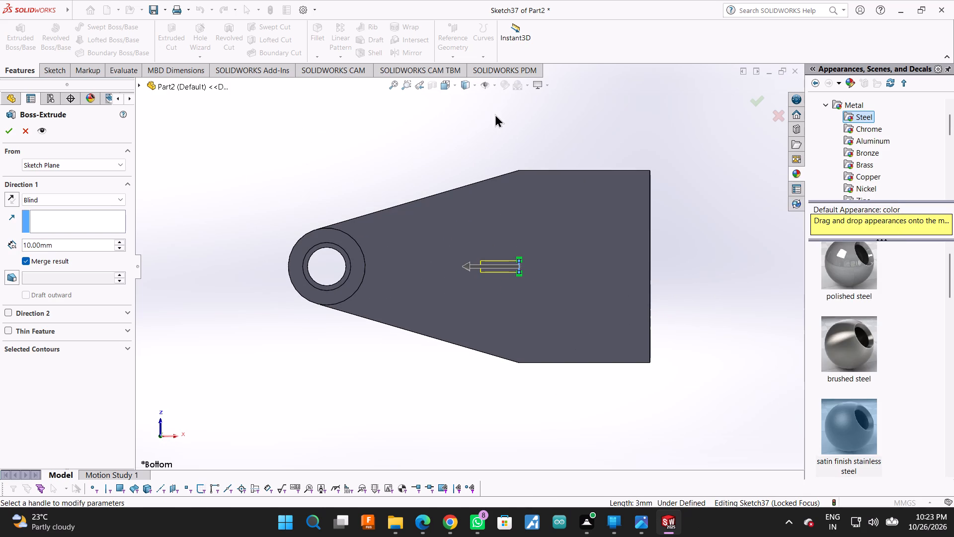
key(ctrl+z)
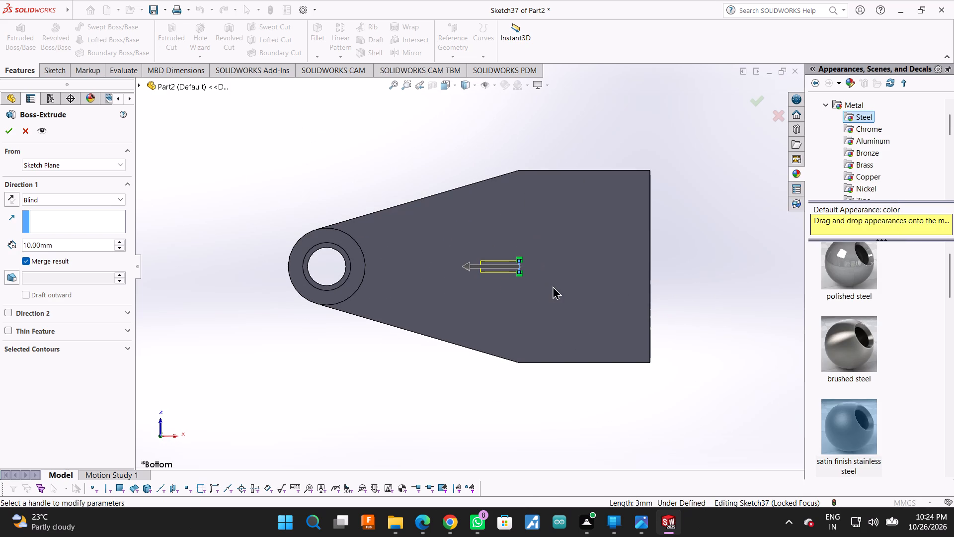
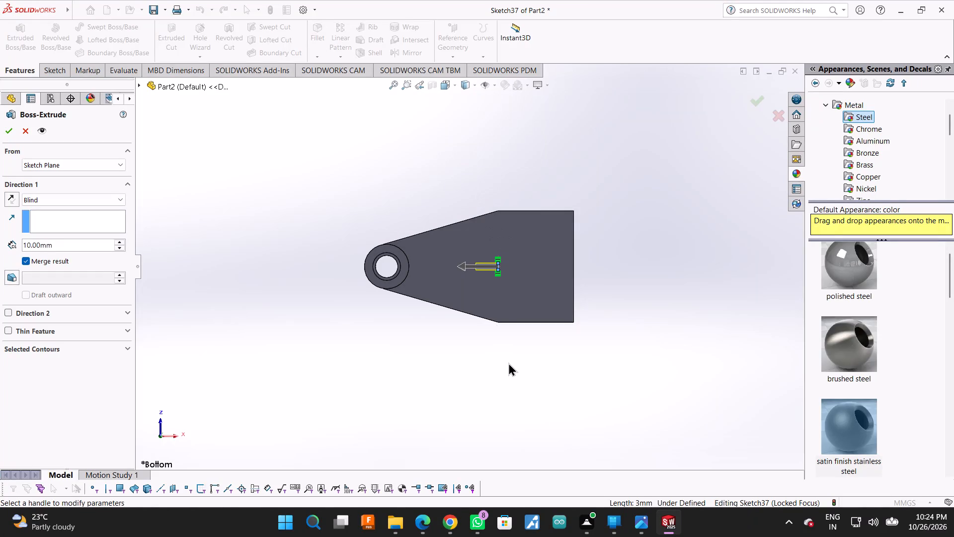
Leave the open extrusion and examine from several sides how the narrow profile sits between the arms.
key(Escape)
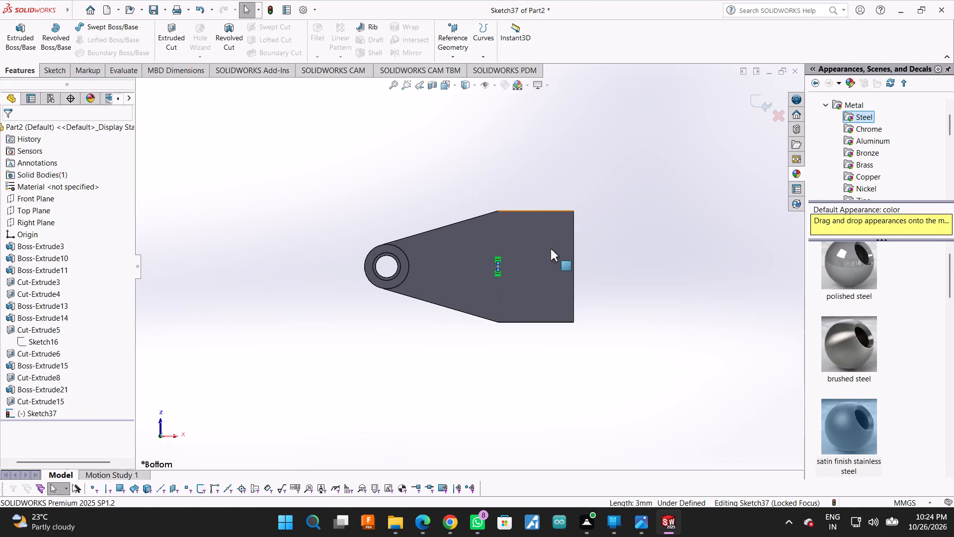
scroll(592, 247, up, 1)
right_click(592, 247)
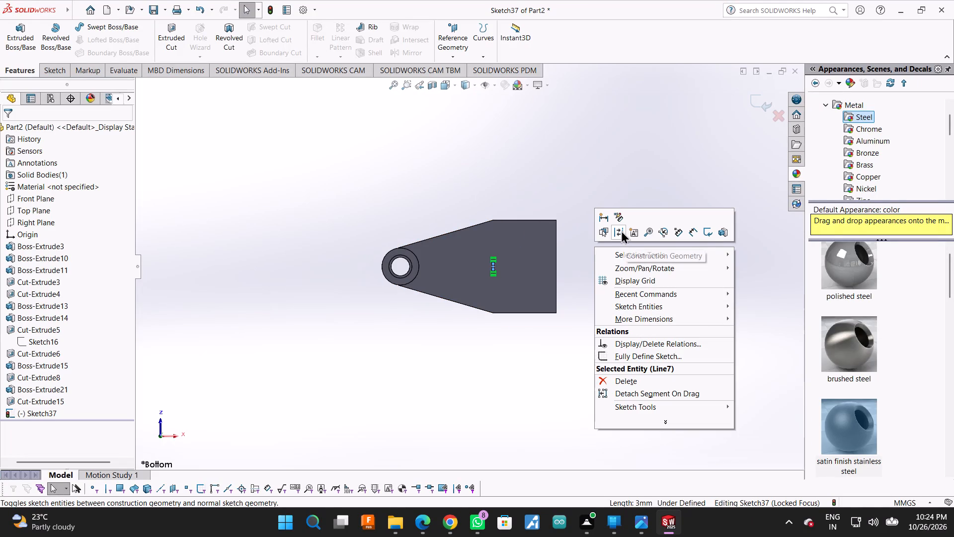
click(624, 269)
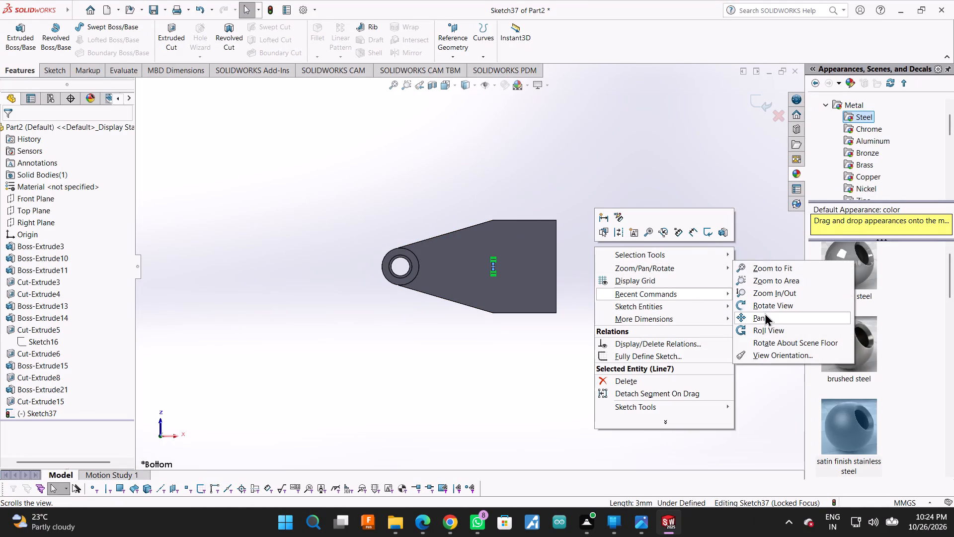
click(764, 305)
drag(642, 190, 688, 263)
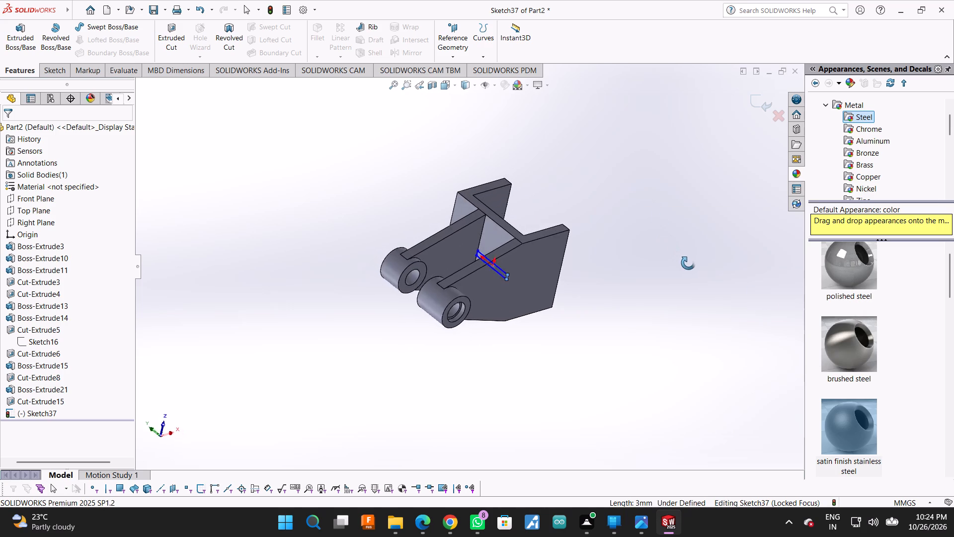
drag(688, 263, 780, 143)
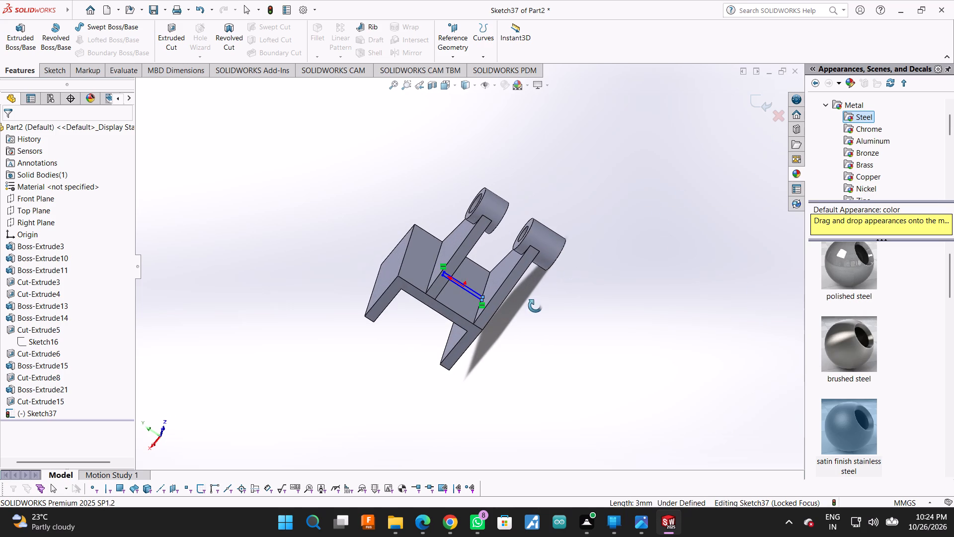
drag(535, 306, 725, 121)
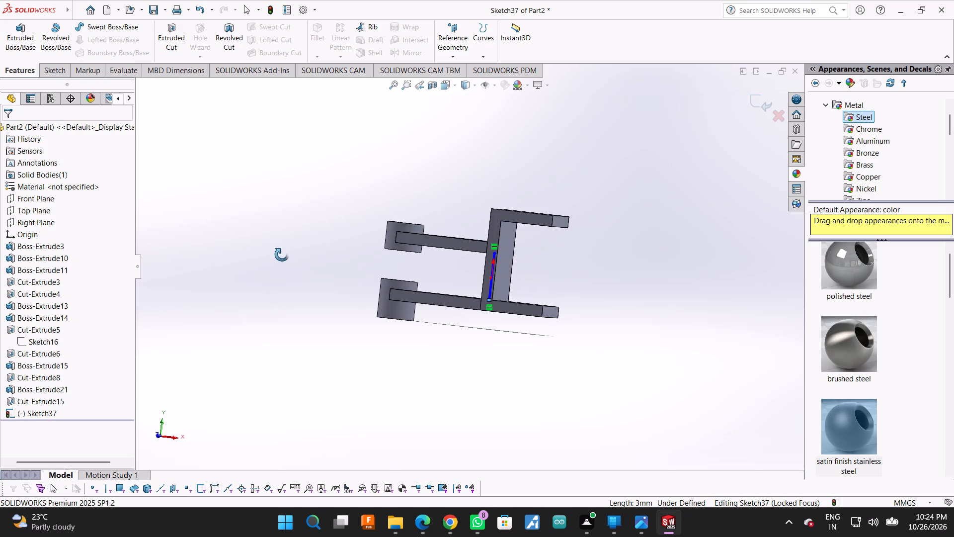
drag(282, 254, 358, 281)
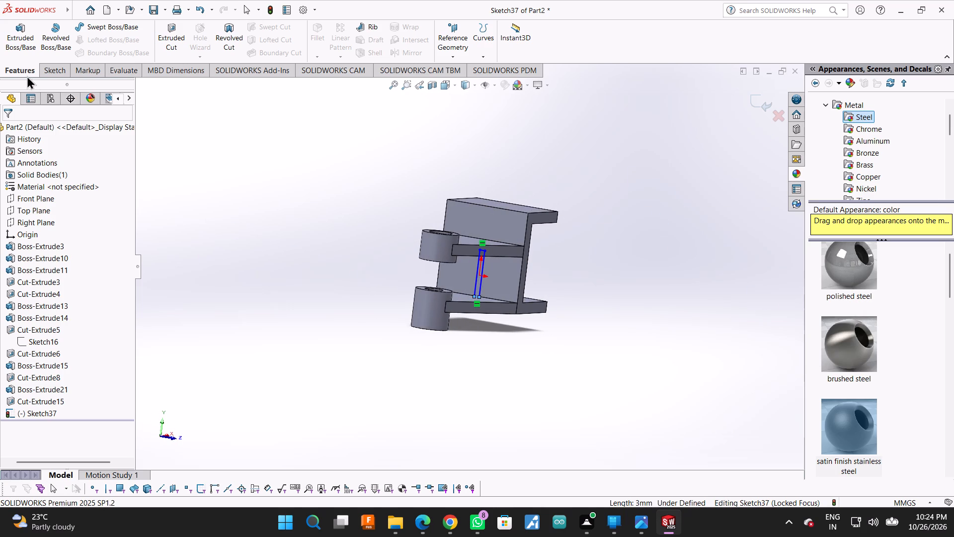
key(Escape)
click(21, 73)
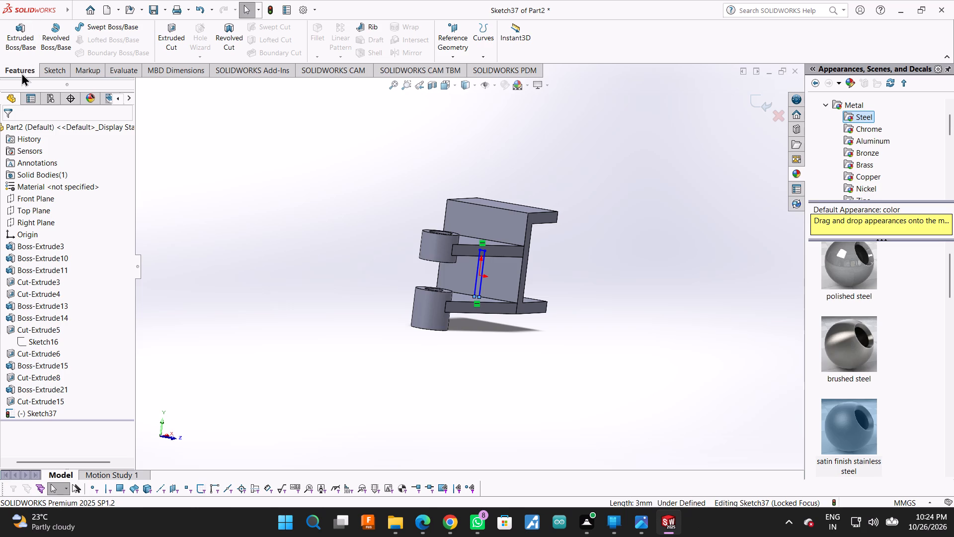
drag(683, 192, 643, 207)
right_click(642, 211)
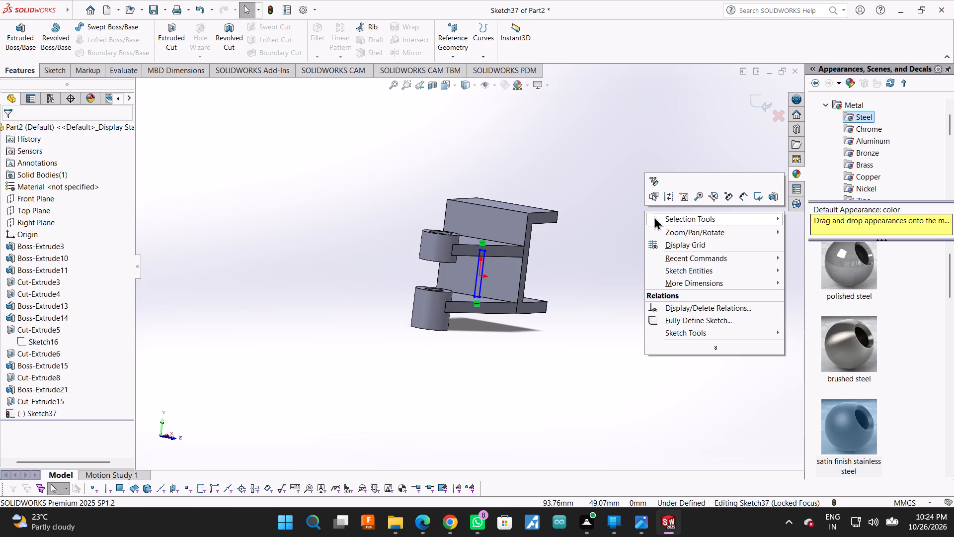
click(697, 228)
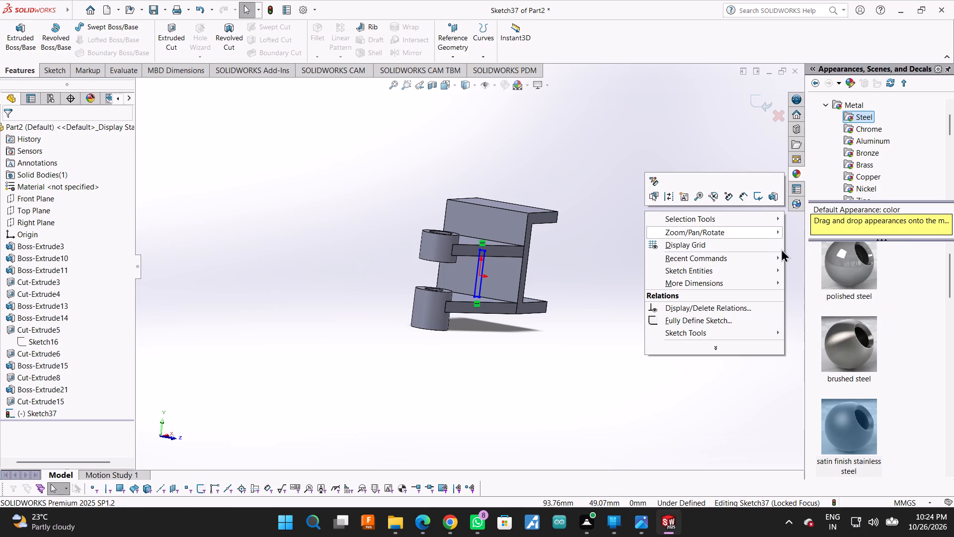
click(727, 229)
click(813, 274)
drag(736, 247, 692, 260)
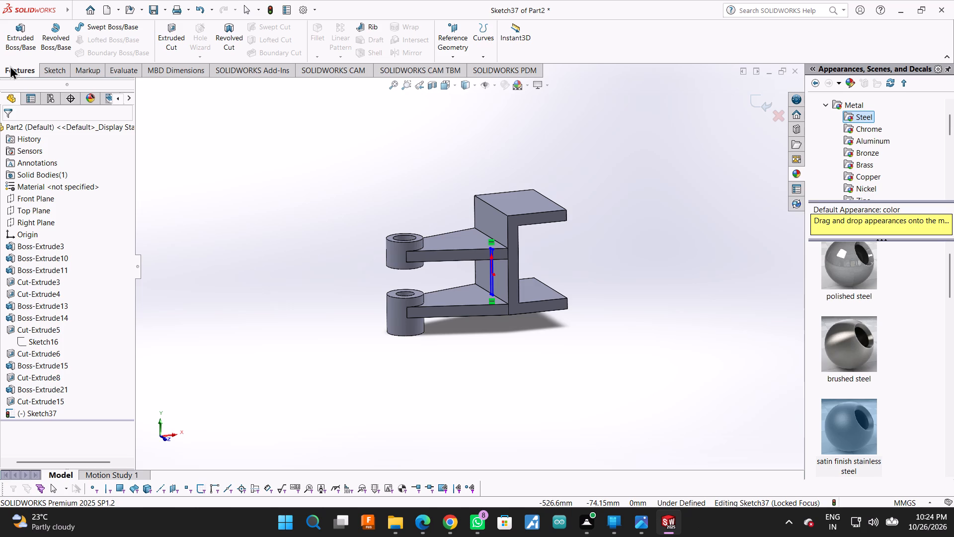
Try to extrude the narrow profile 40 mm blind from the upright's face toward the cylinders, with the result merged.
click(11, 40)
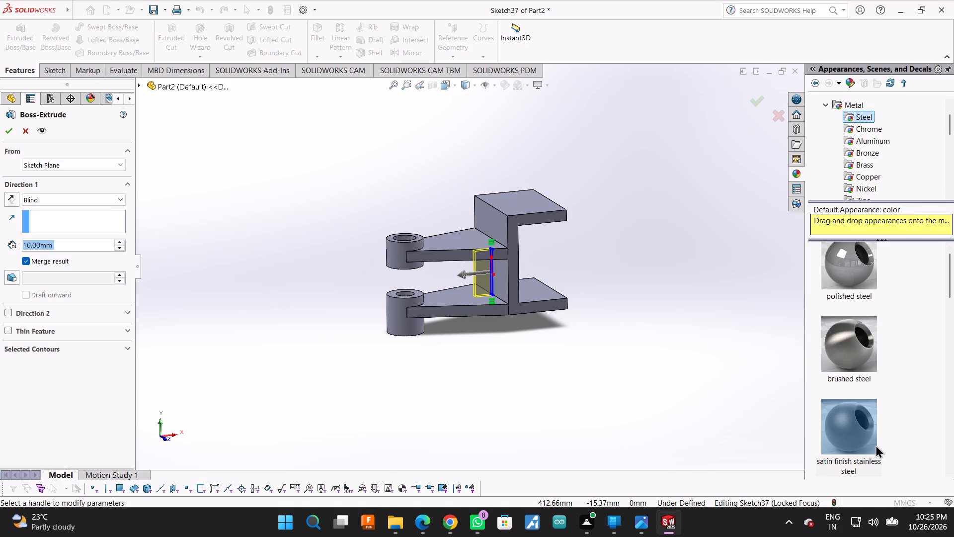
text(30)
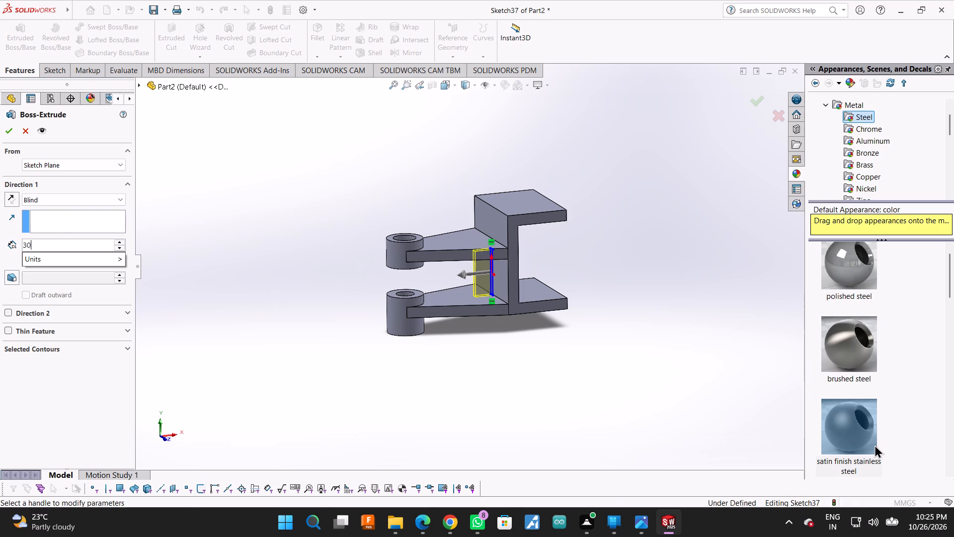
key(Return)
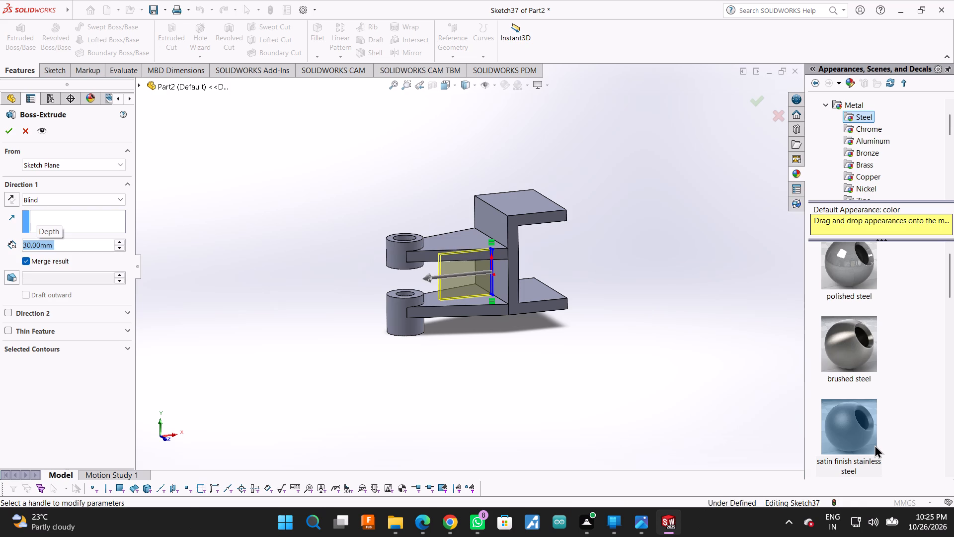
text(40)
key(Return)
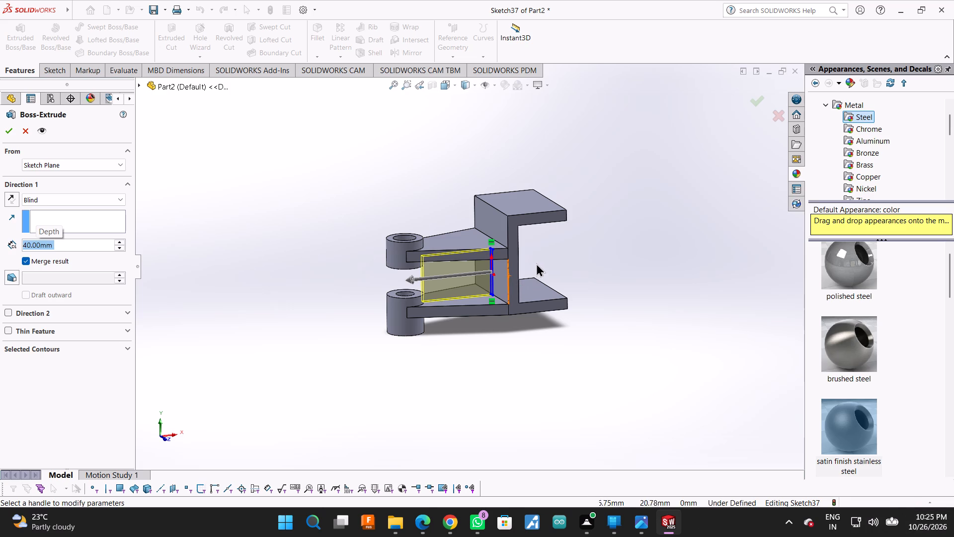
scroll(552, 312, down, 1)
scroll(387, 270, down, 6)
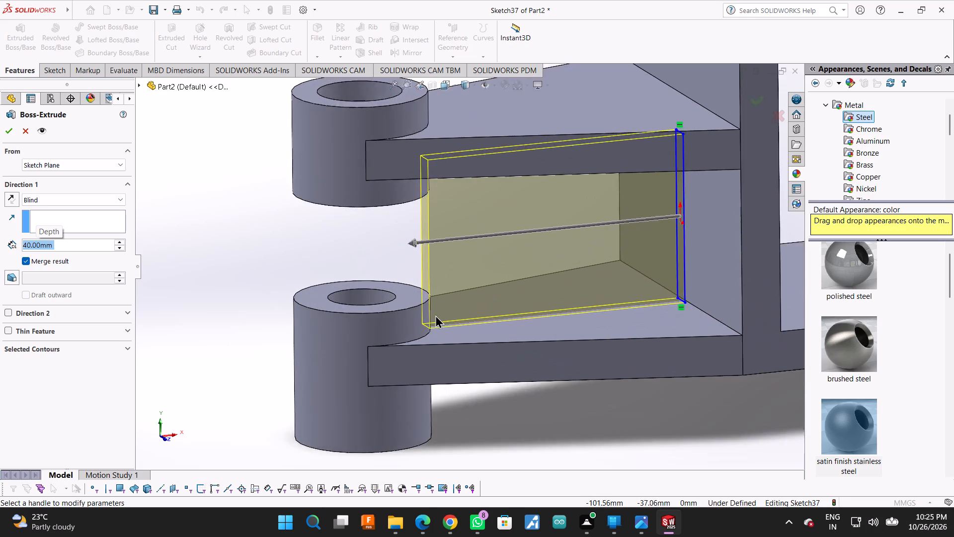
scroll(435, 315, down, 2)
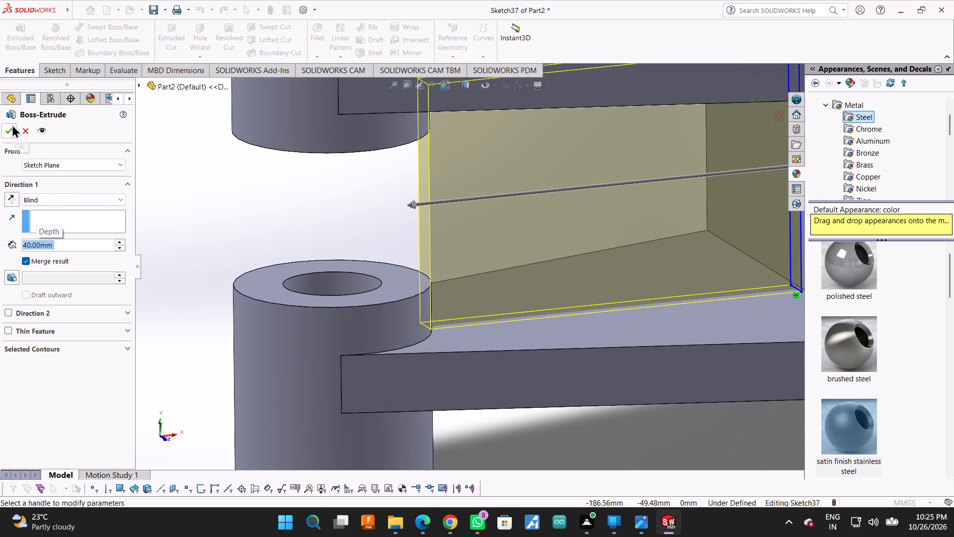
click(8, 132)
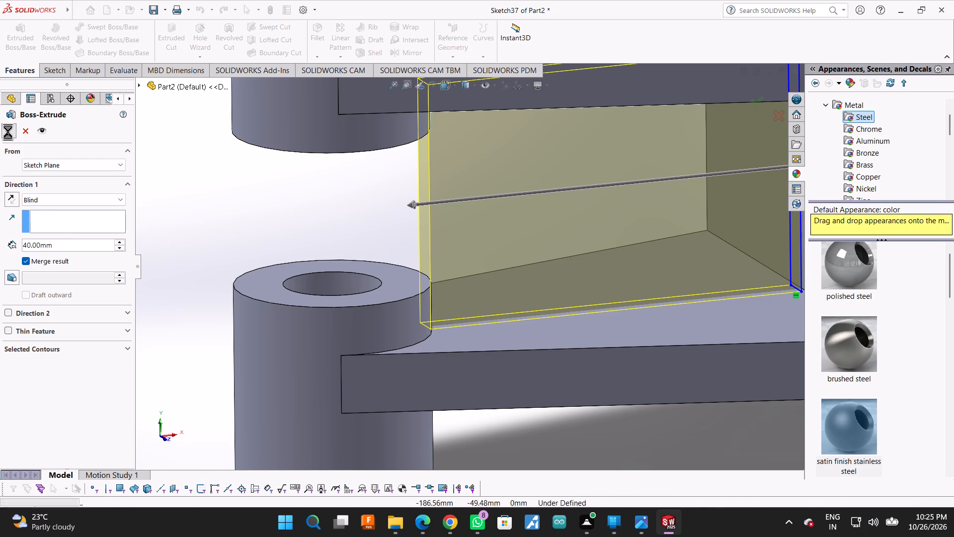
Examine the end of the 40 mm extrusion against the cylinders and arms, and cancel the extrusion.
scroll(182, 227, up, 4)
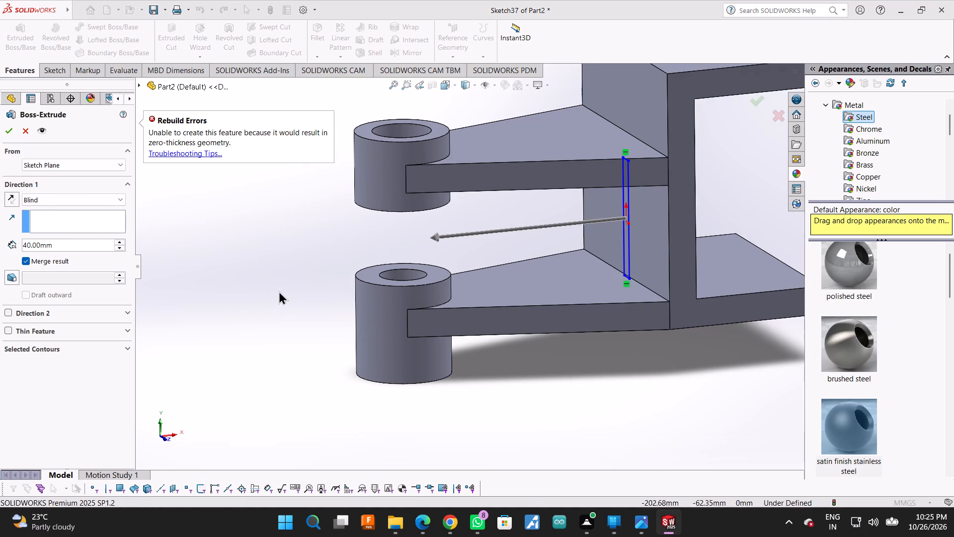
scroll(637, 268, down, 1)
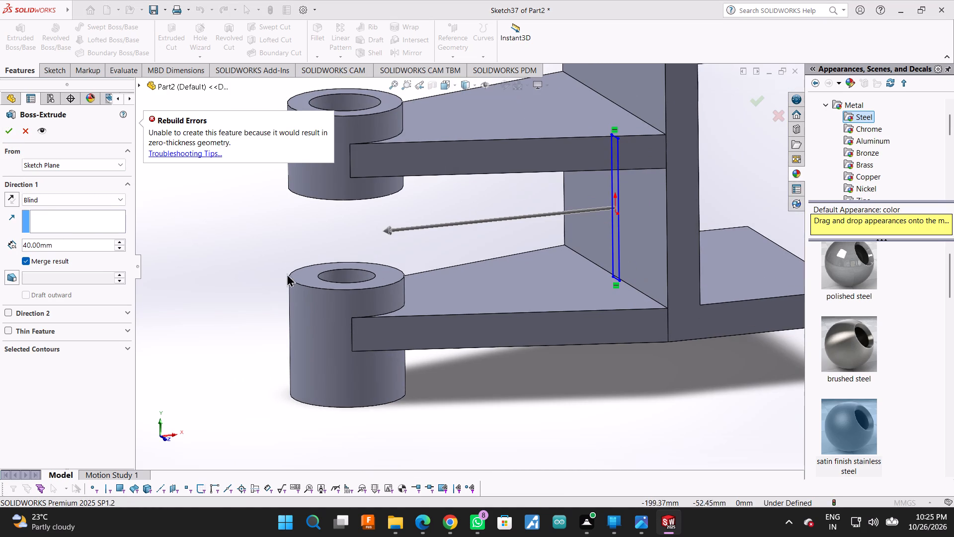
scroll(400, 264, up, 1)
middle_drag(370, 222, 378, 223)
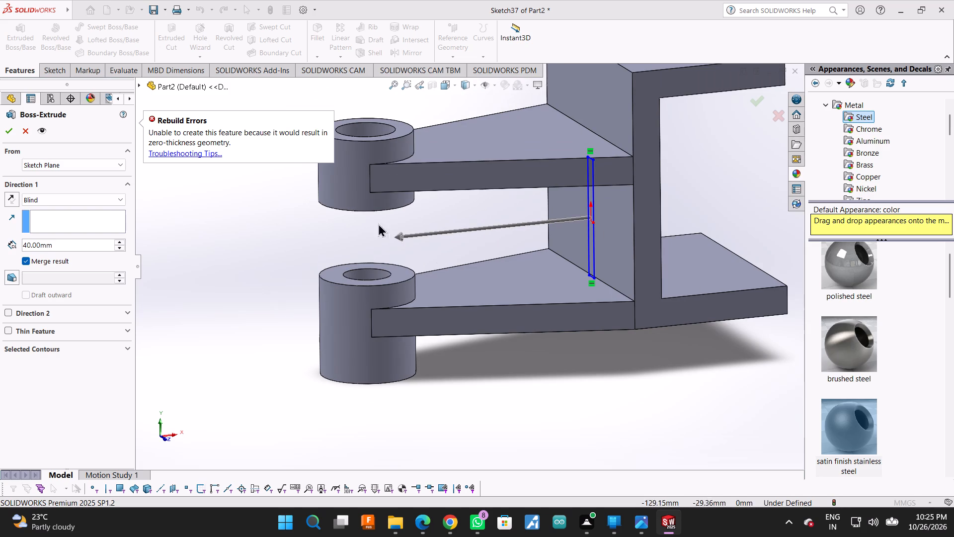
middle_drag(378, 223, 423, 262)
middle_drag(625, 346, 602, 310)
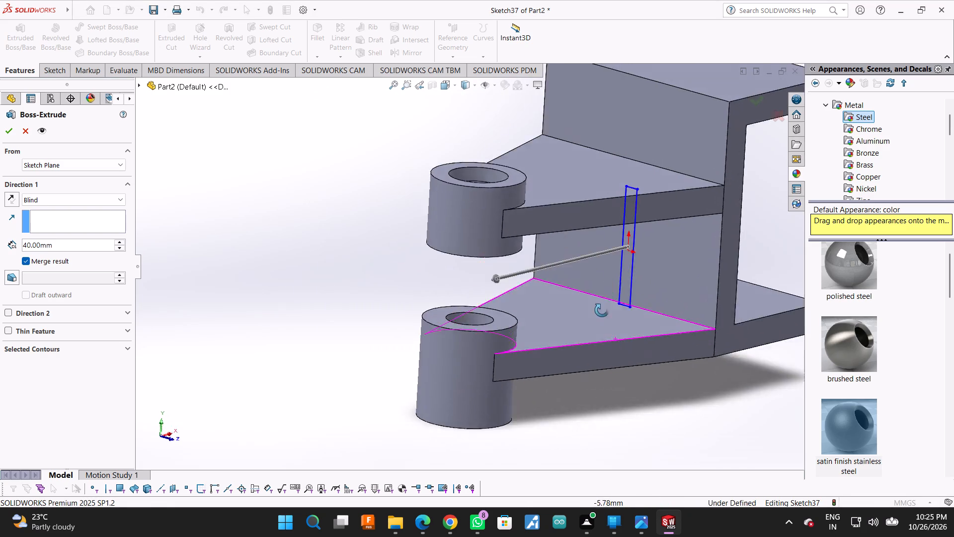
middle_drag(602, 310, 547, 287)
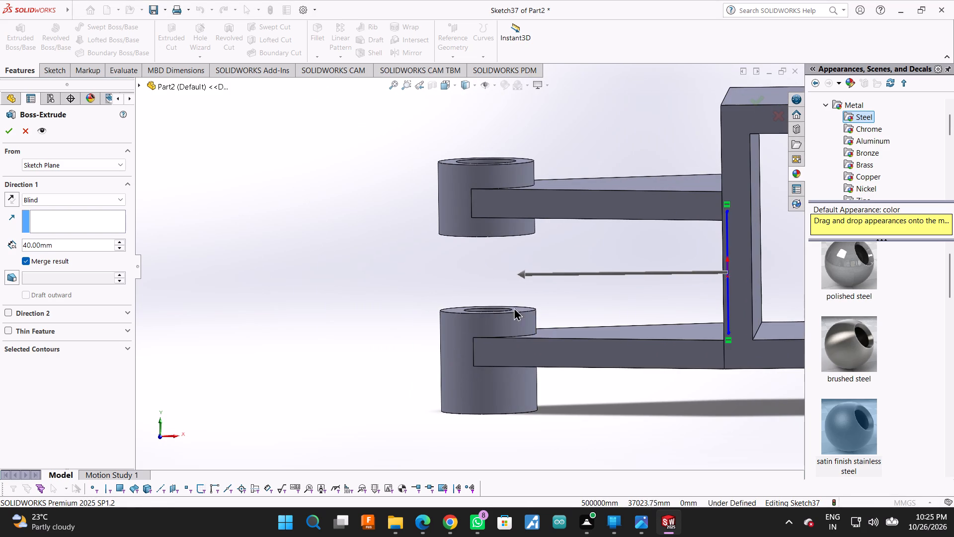
click(282, 218)
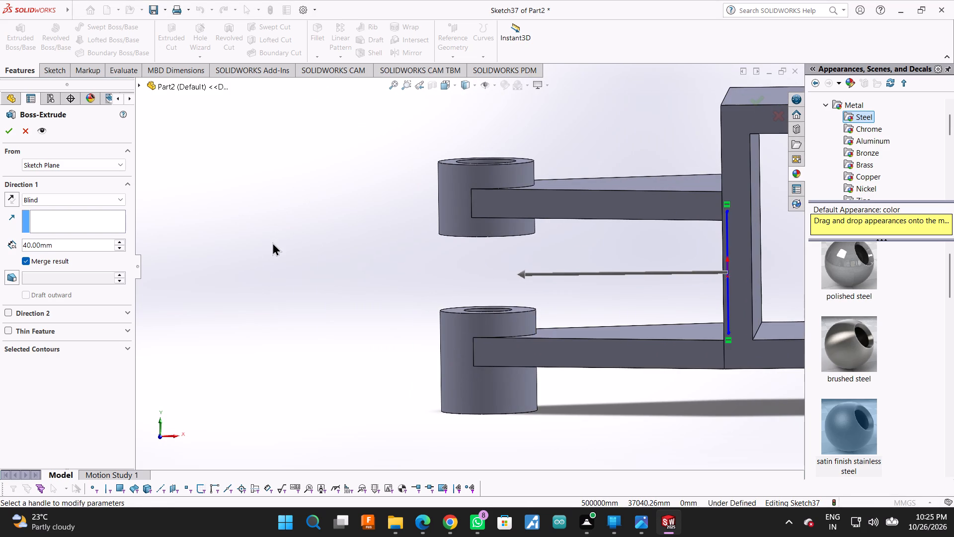
key(Escape)
Undo the support profile's sketch work, and redo only as far as the empty sketch on the upright's face.
key(ctrl+z)
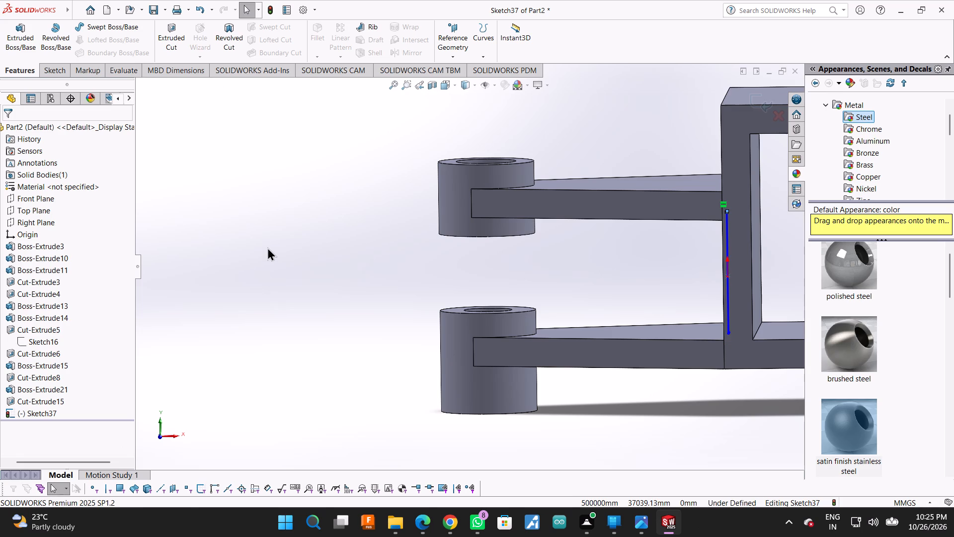
key(ctrl+z)
key(ctrl+z)
key(ctrl+z)
key(ctrl+z)
key(ctrl+z)
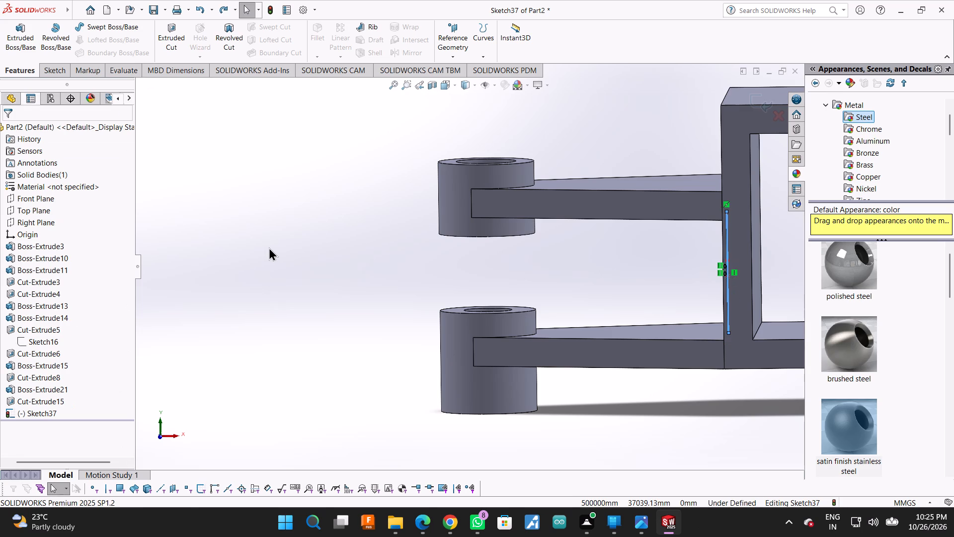
key(ctrl+z)
key(ctrl+z)
key(ctrl+z)
key(ctrl+z)
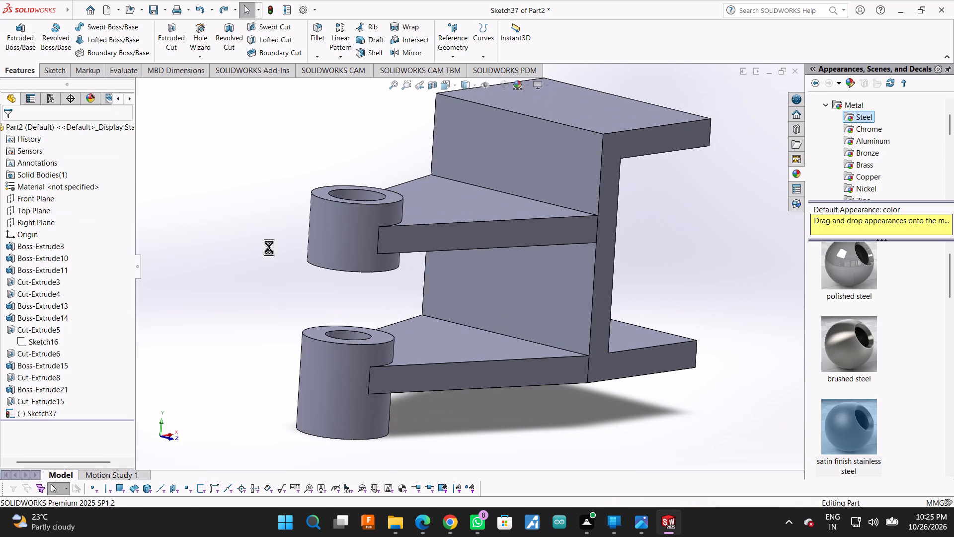
click(222, 7)
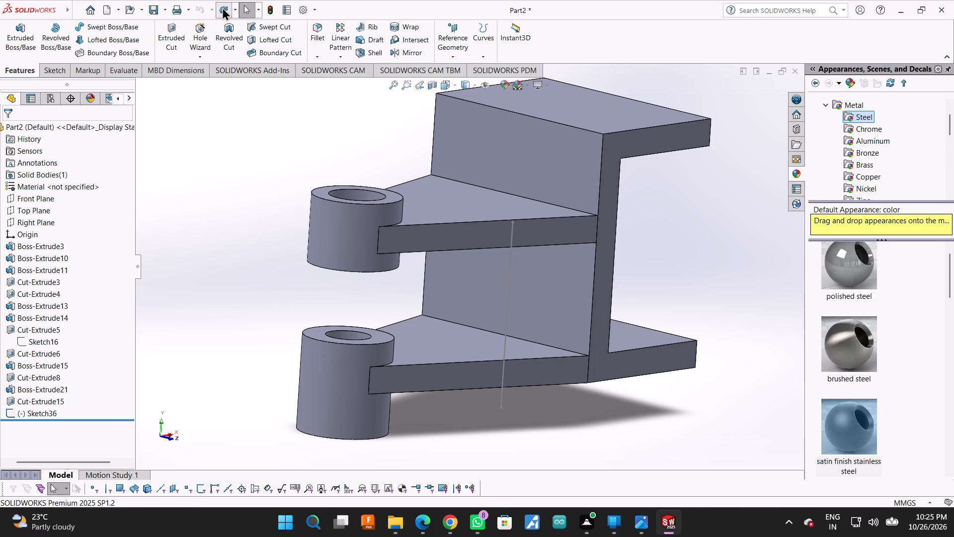
click(220, 5)
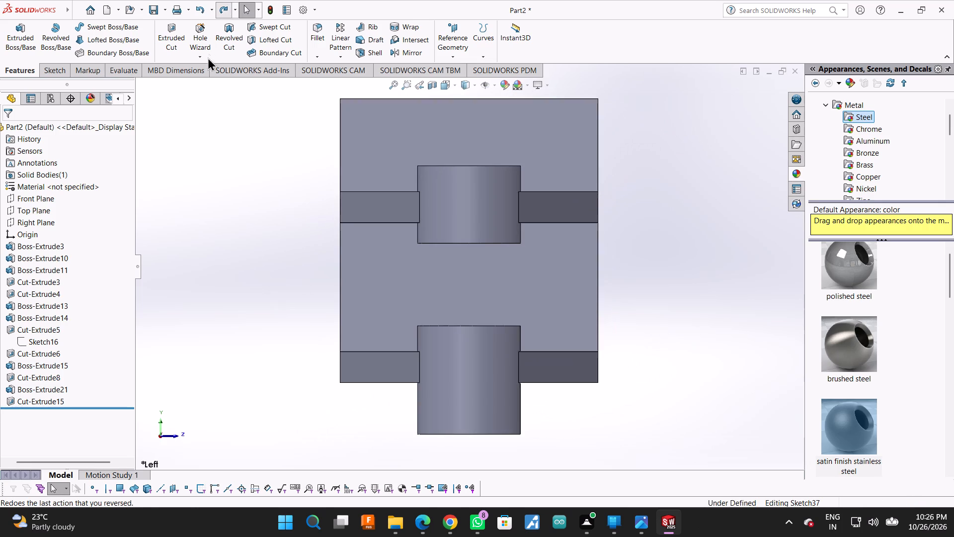
Examine the upright's face and the space between the two arms and cylinders where the support belongs.
middle_click(515, 288)
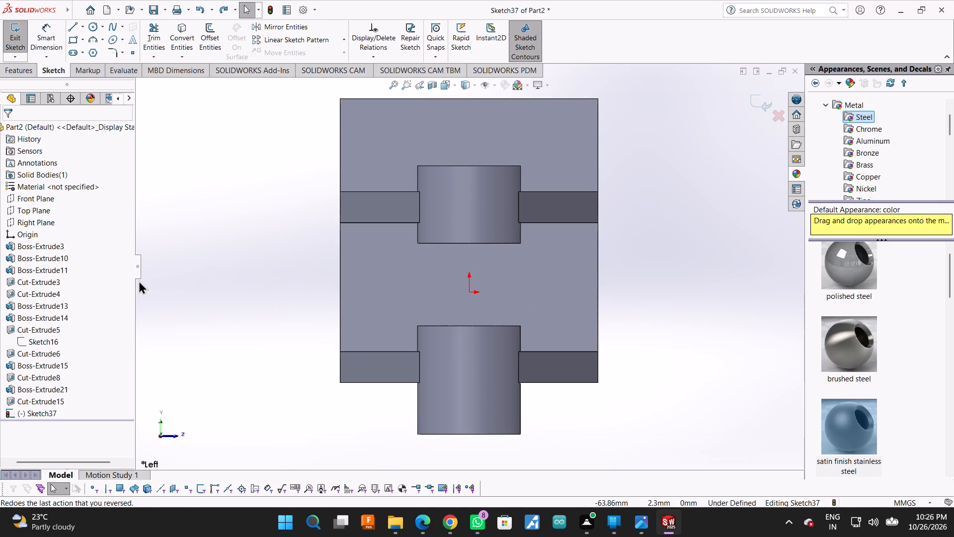
middle_drag(627, 232, 519, 352)
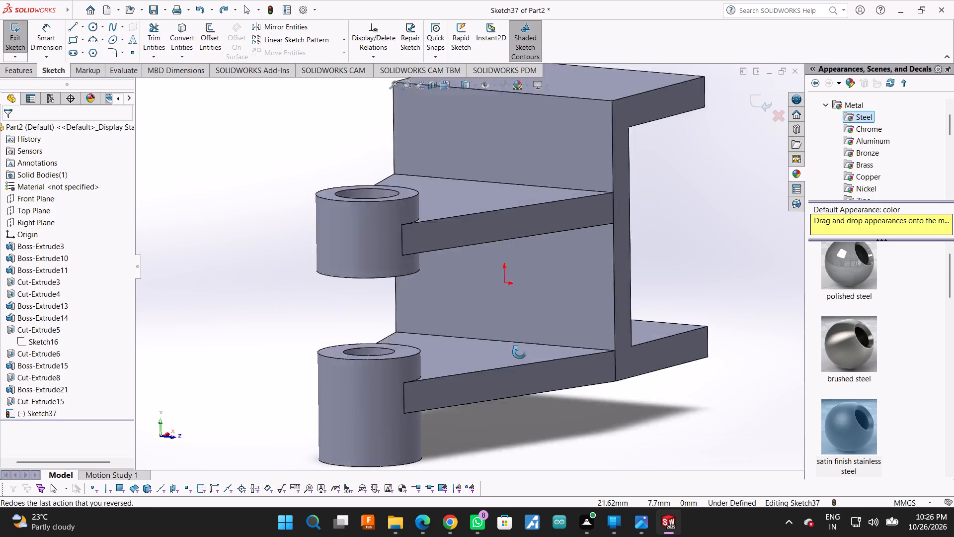
middle_drag(519, 352, 526, 340)
scroll(616, 275, up, 2)
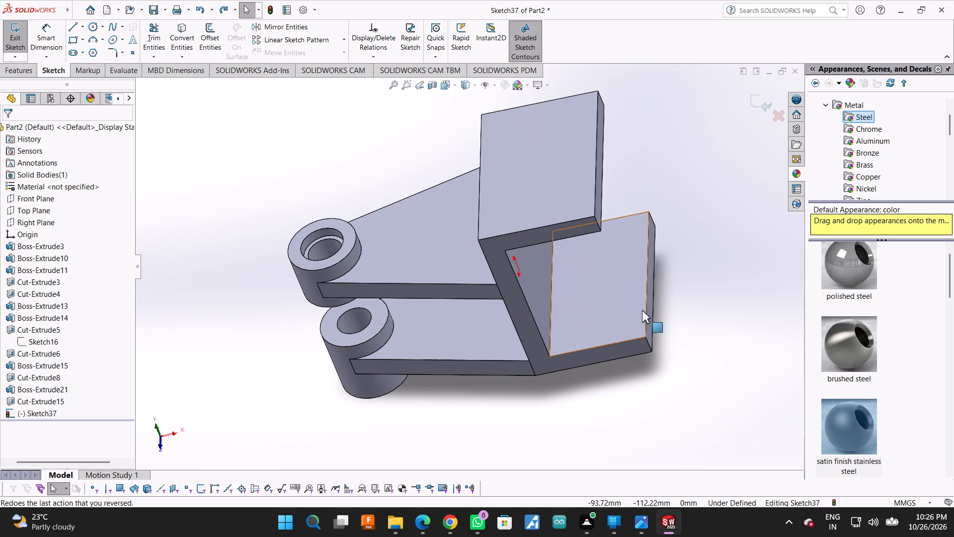
right_click(715, 273)
click(743, 292)
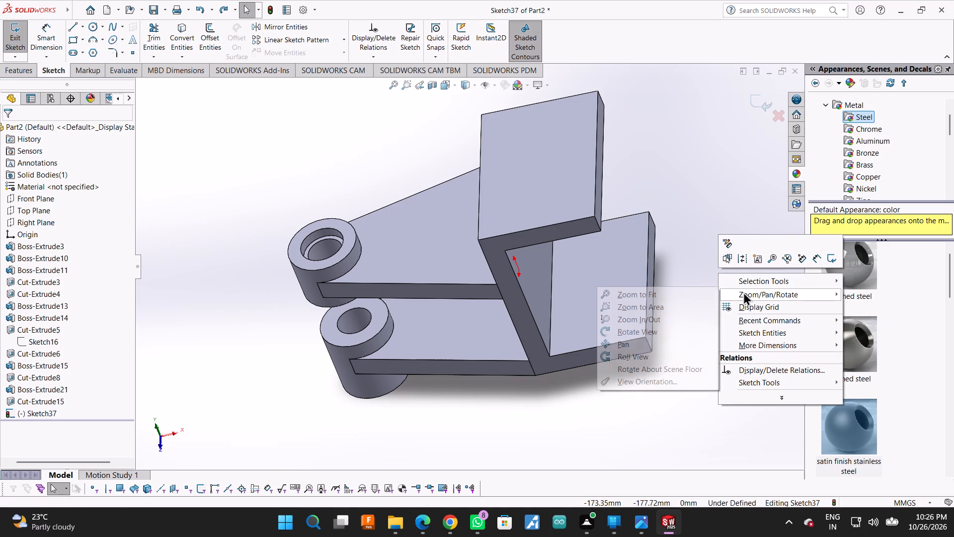
click(645, 335)
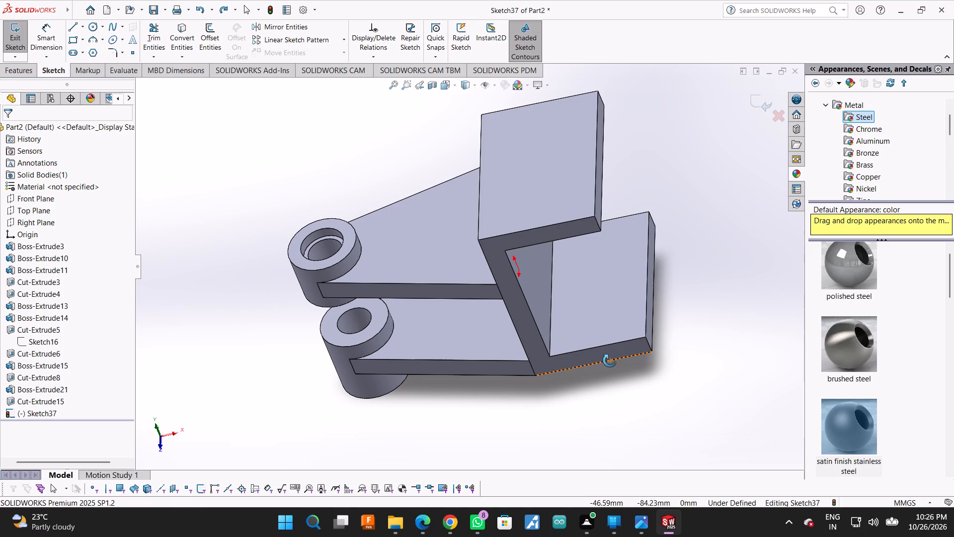
drag(669, 390, 689, 318)
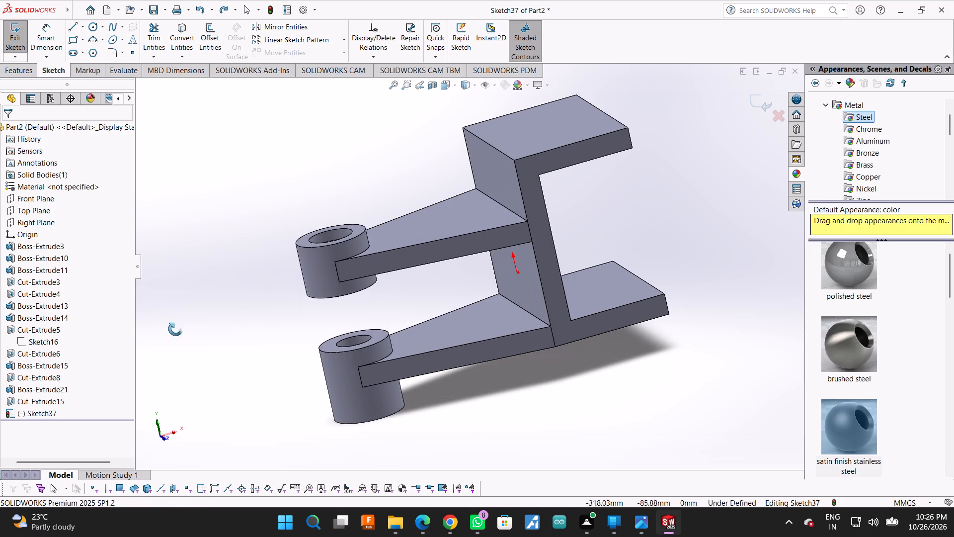
Close the empty sketch on the upright's face without drawing anything in it.
key(Escape)
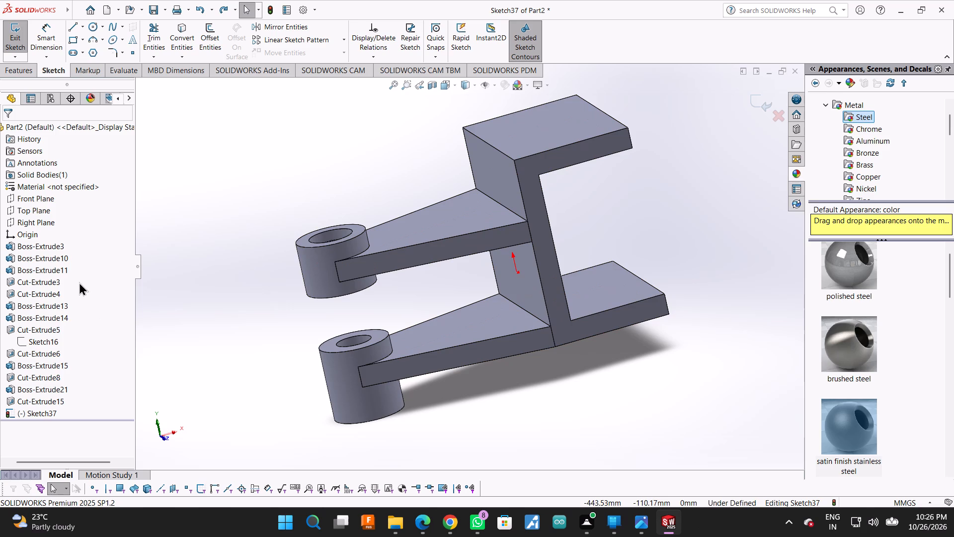
click(41, 248)
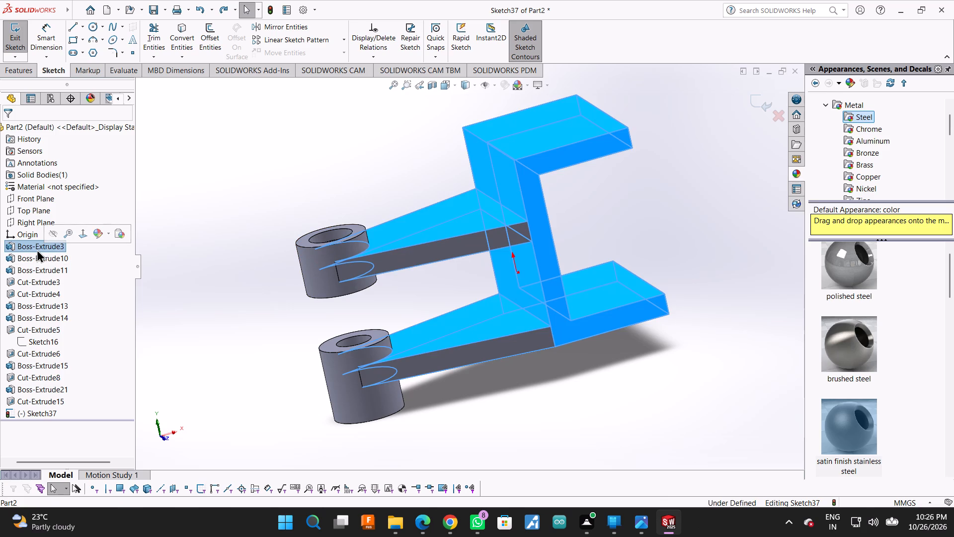
click(670, 208)
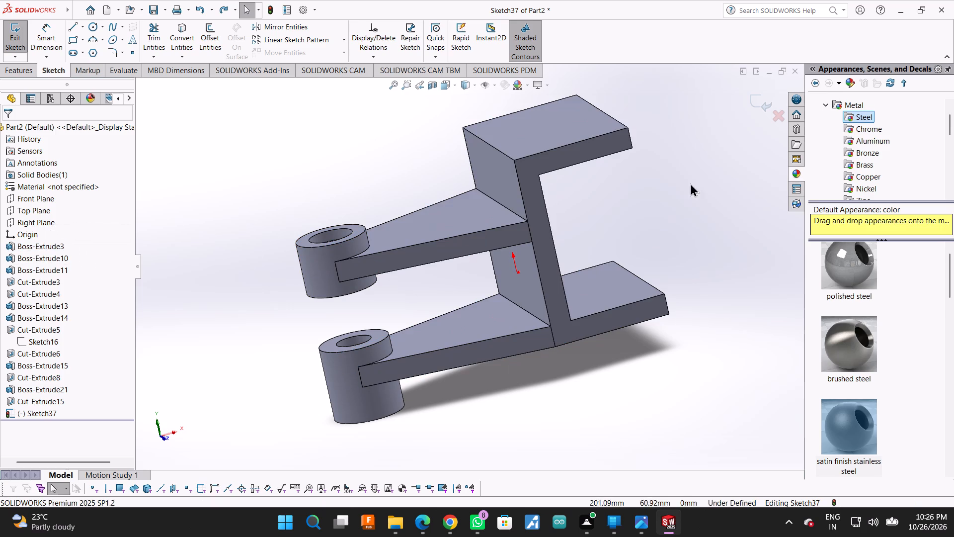
click(752, 100)
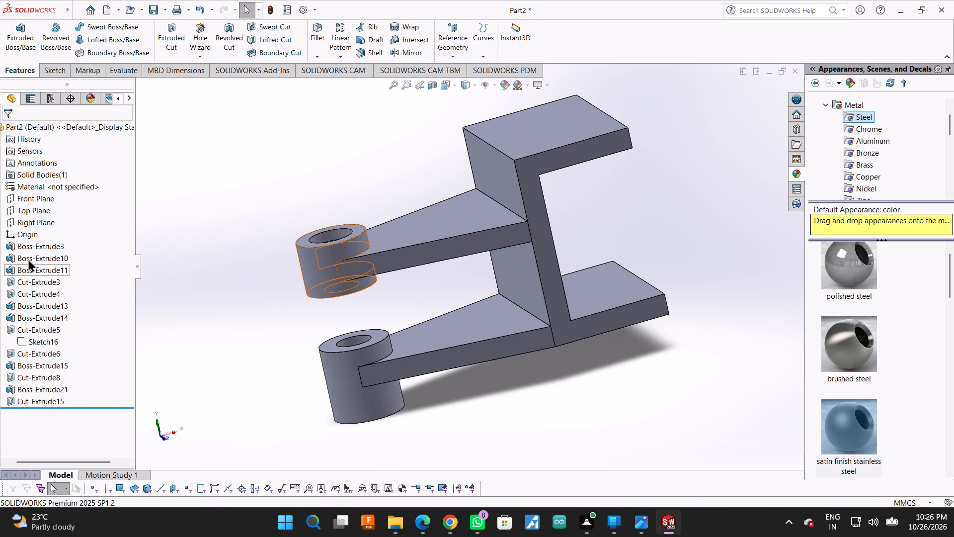
Open the base profile sketch of Boss-Extrude3, examine the arm, upright and flange dimensions, and exit the sketch.
click(29, 249)
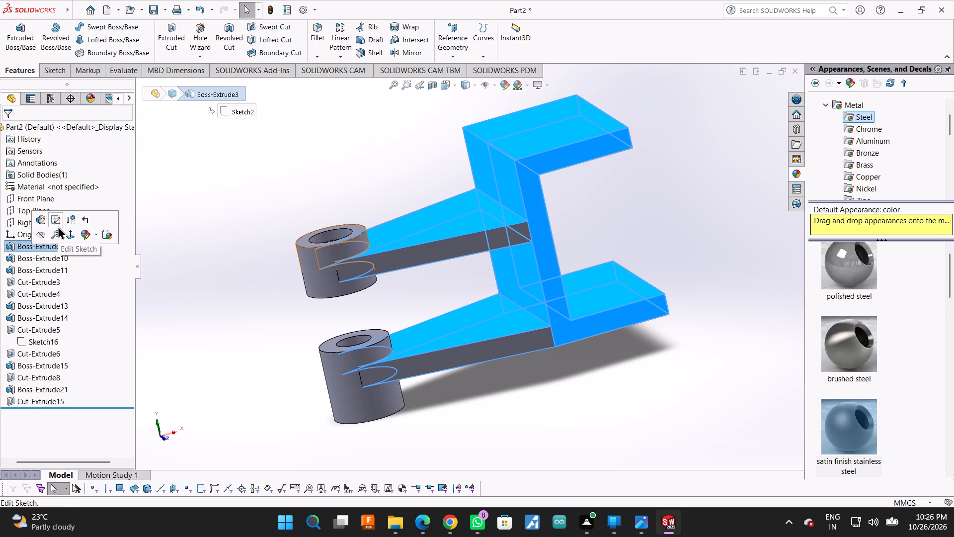
click(58, 226)
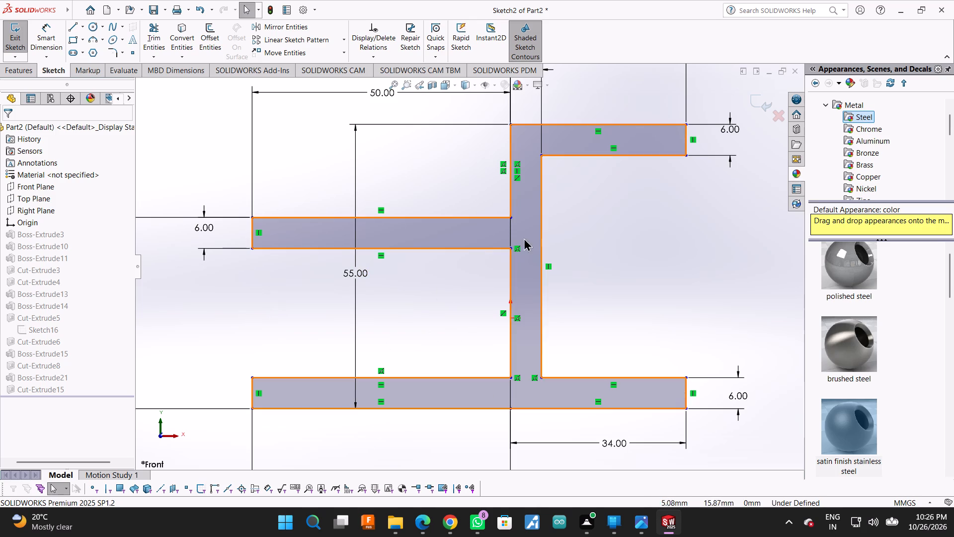
middle_click(397, 191)
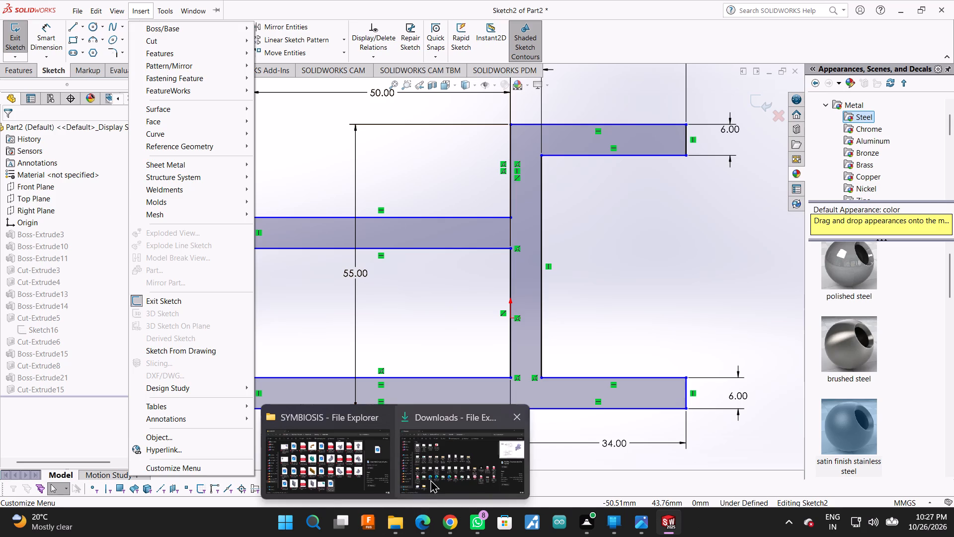
scroll(566, 258, up, 1)
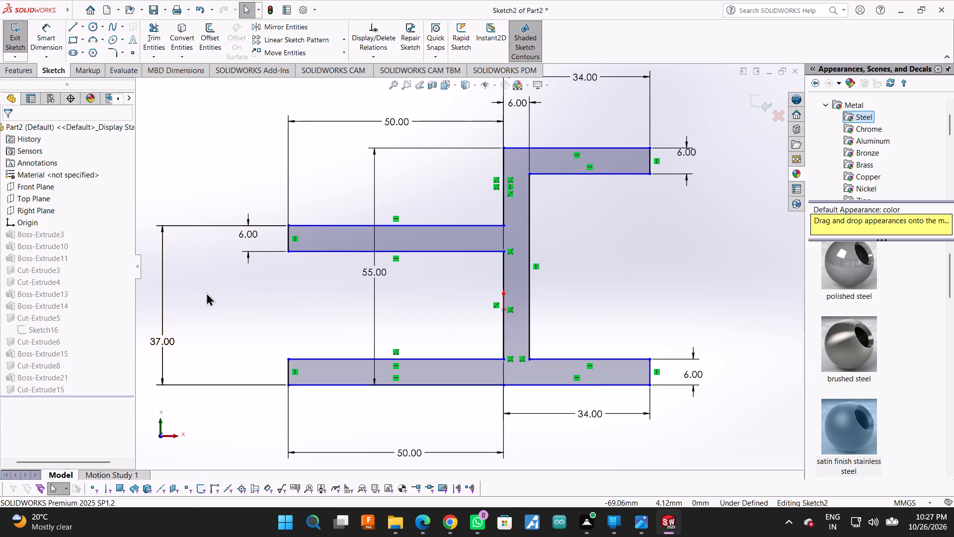
key(Escape)
key(Escape)
key(Escape)
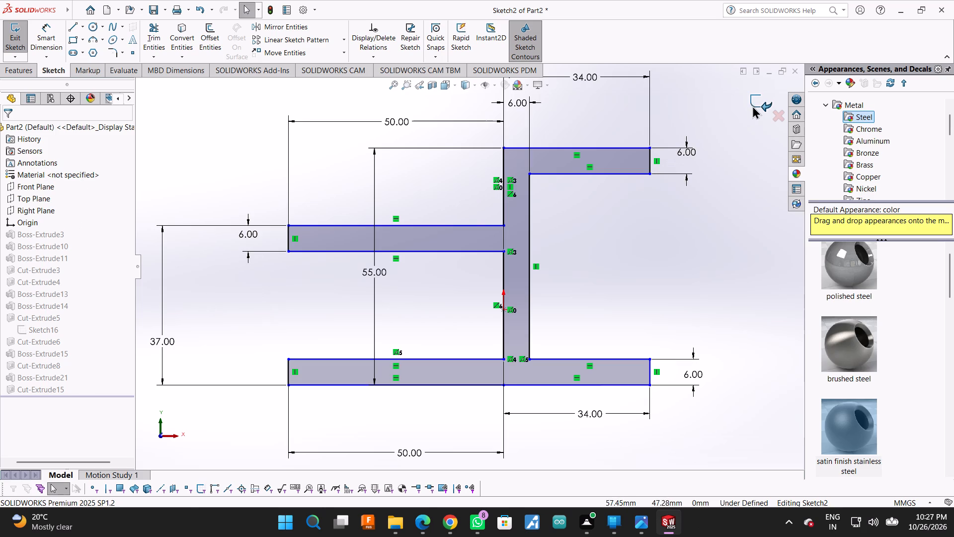
click(752, 105)
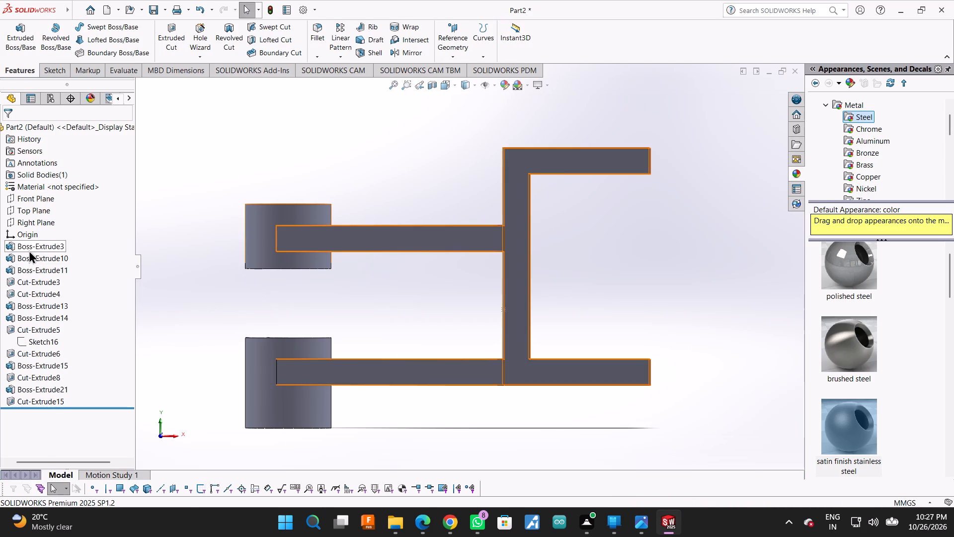
Hide the bracket body so the modelling area is clear.
click(29, 250)
click(43, 235)
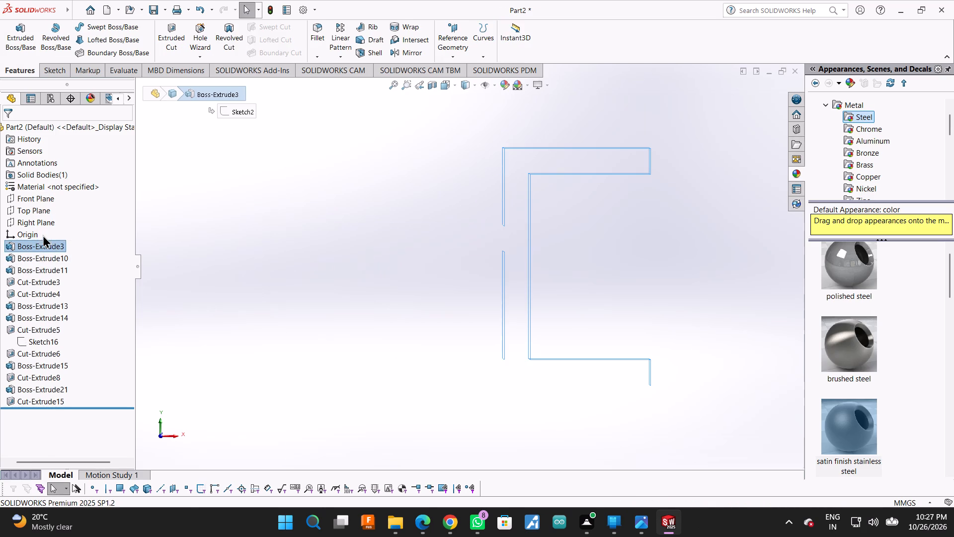
click(229, 290)
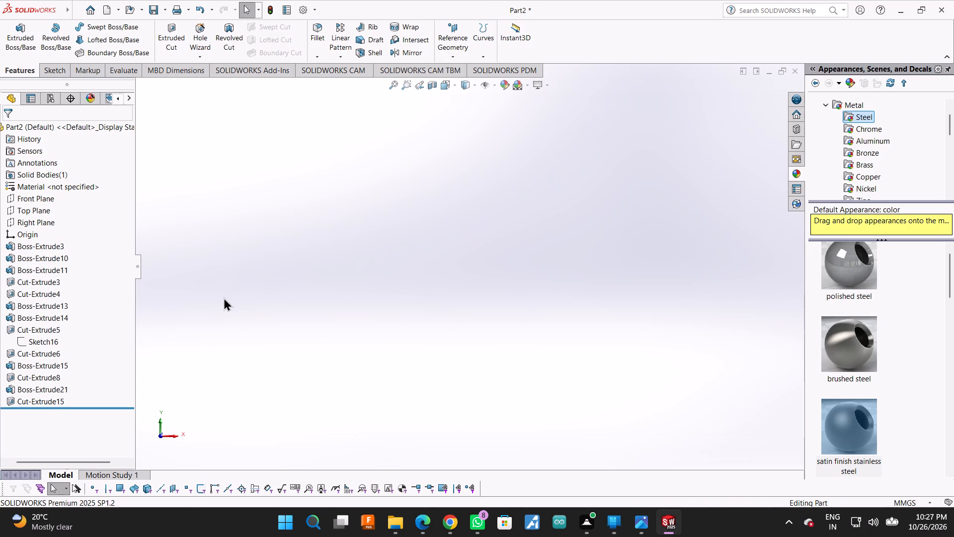
key(Escape)
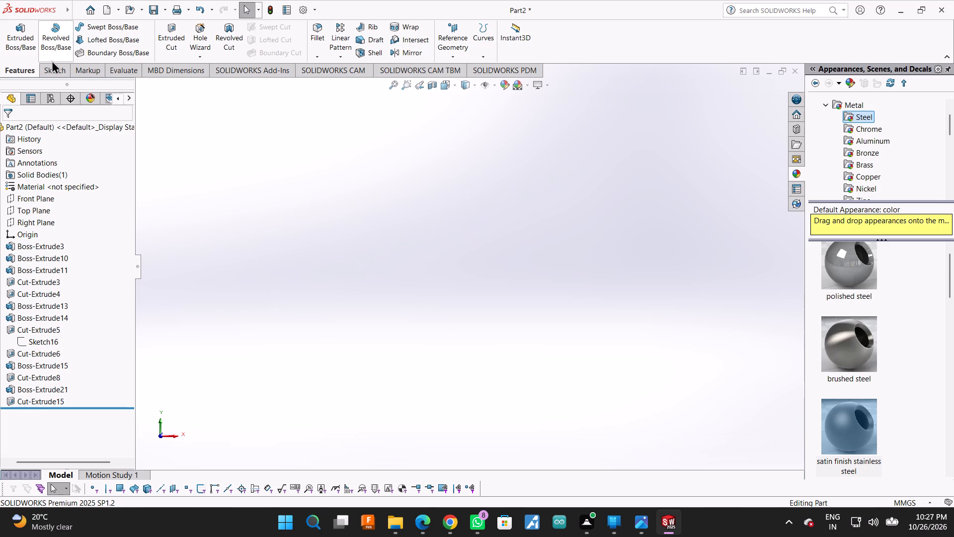
Start a new line sketch on the Front Plane.
click(50, 67)
click(68, 32)
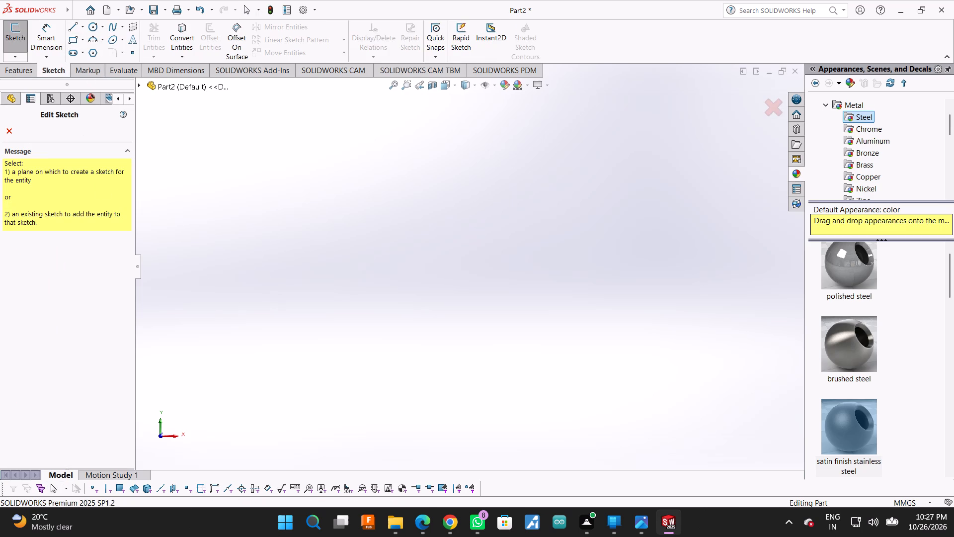
click(163, 89)
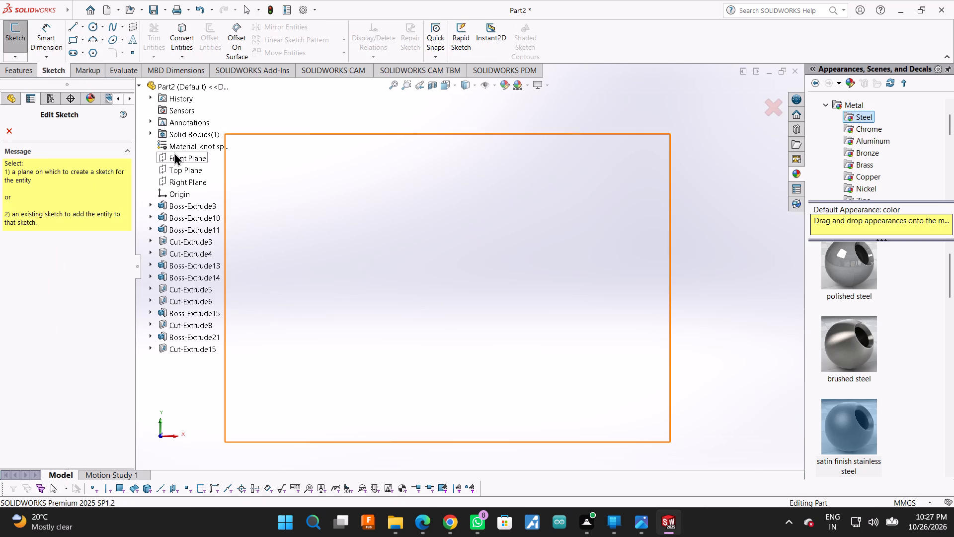
click(174, 153)
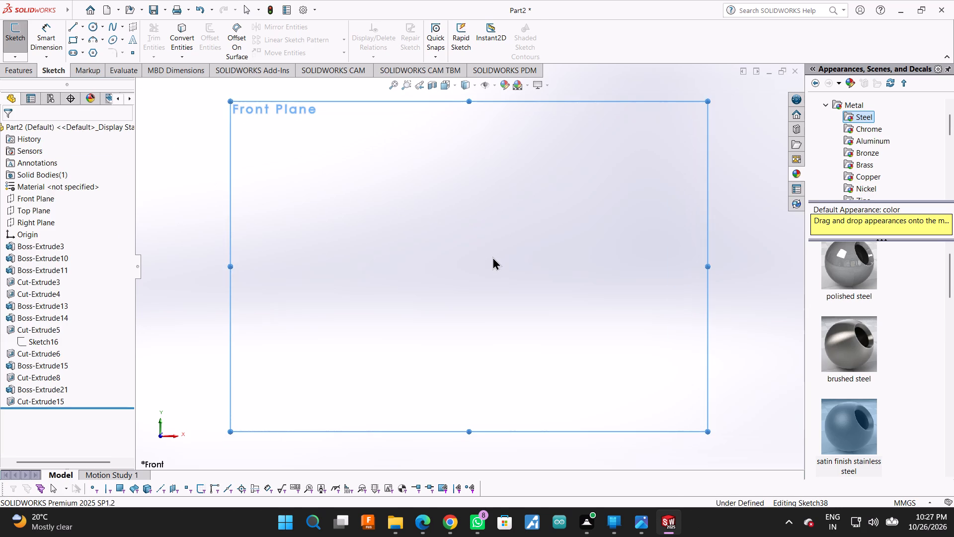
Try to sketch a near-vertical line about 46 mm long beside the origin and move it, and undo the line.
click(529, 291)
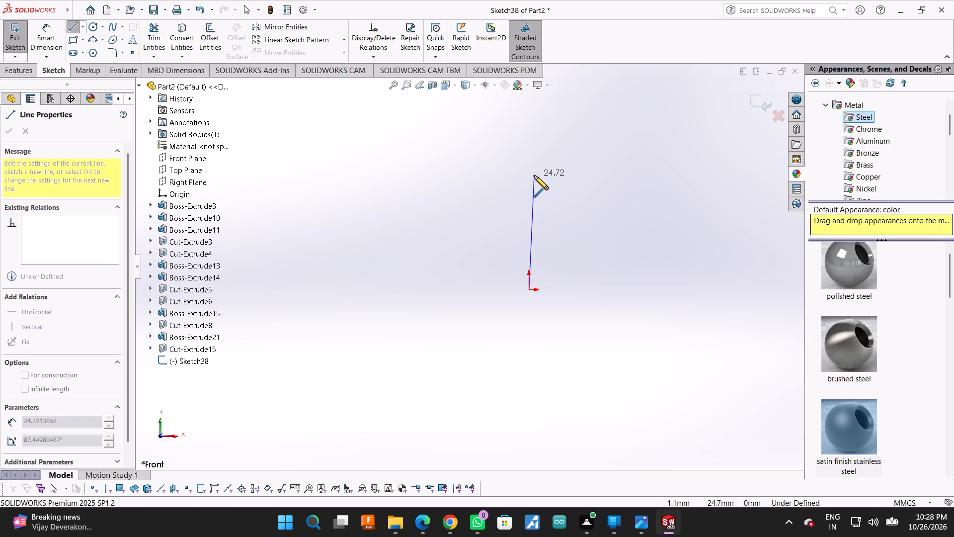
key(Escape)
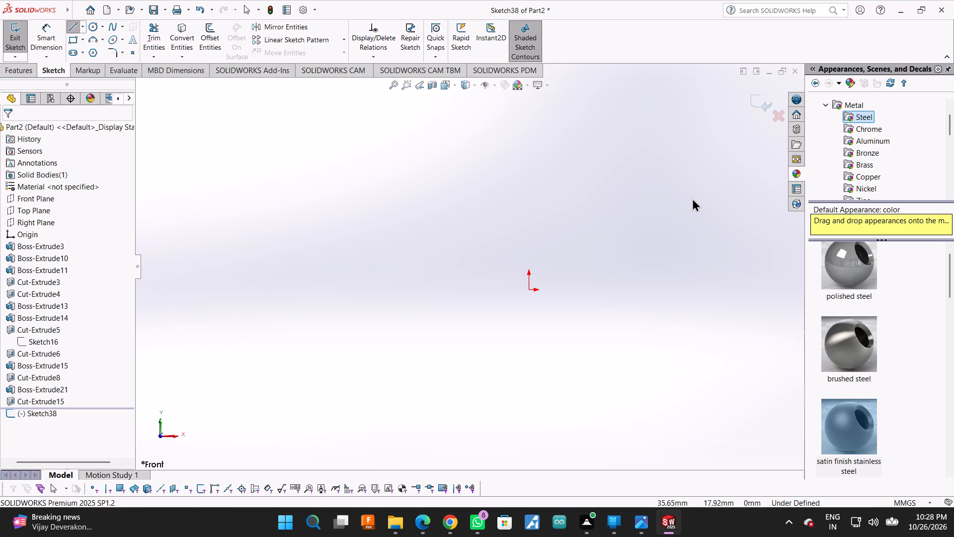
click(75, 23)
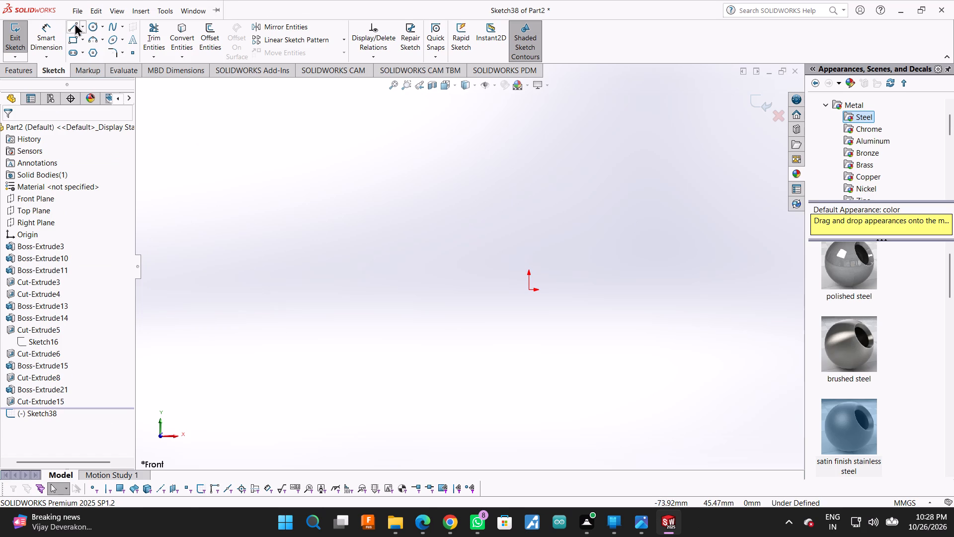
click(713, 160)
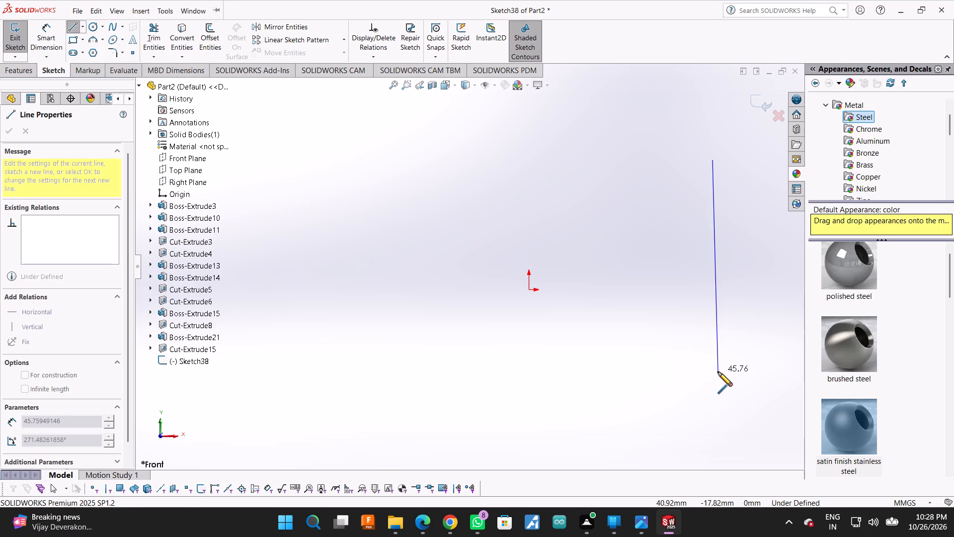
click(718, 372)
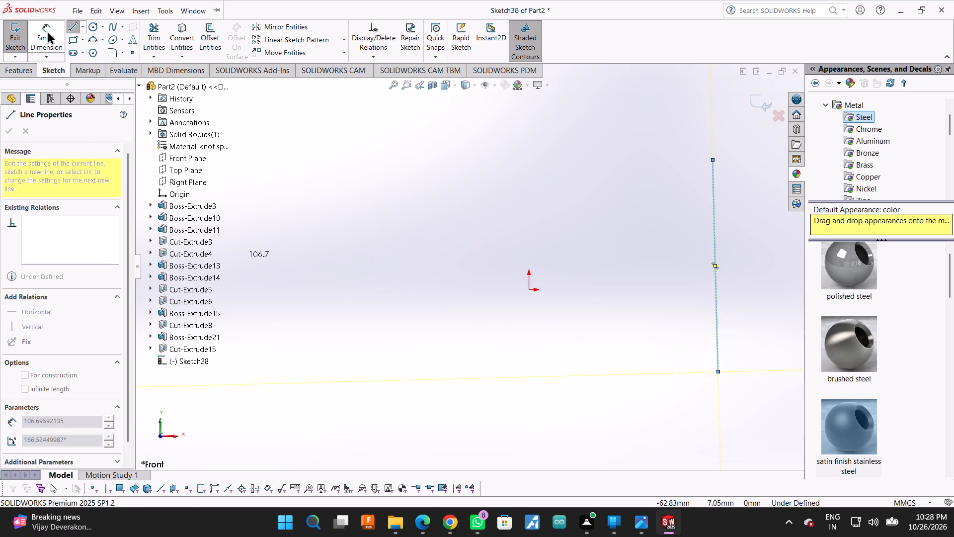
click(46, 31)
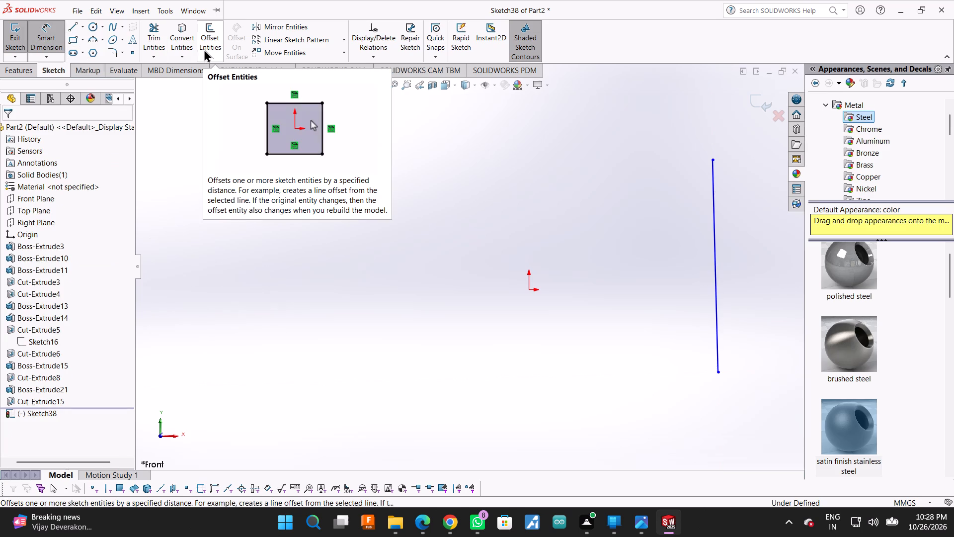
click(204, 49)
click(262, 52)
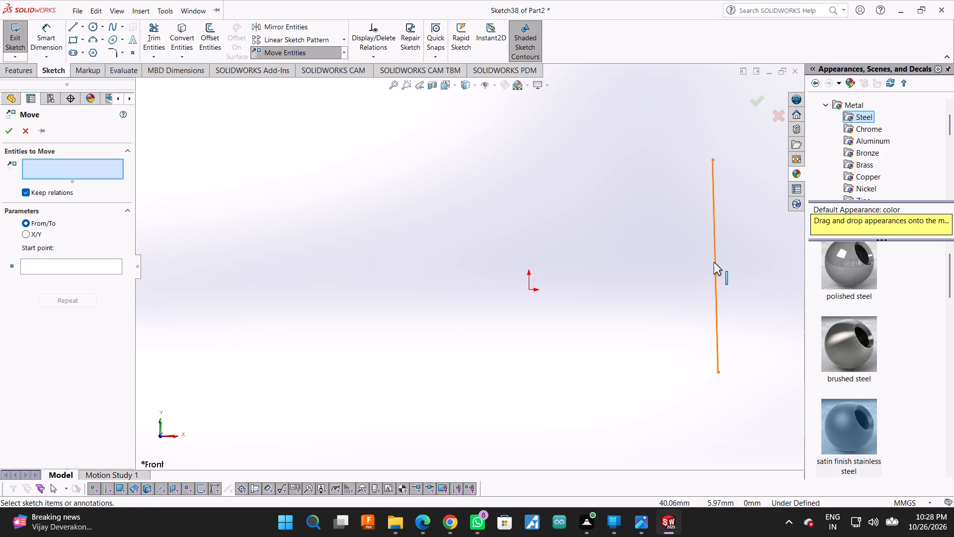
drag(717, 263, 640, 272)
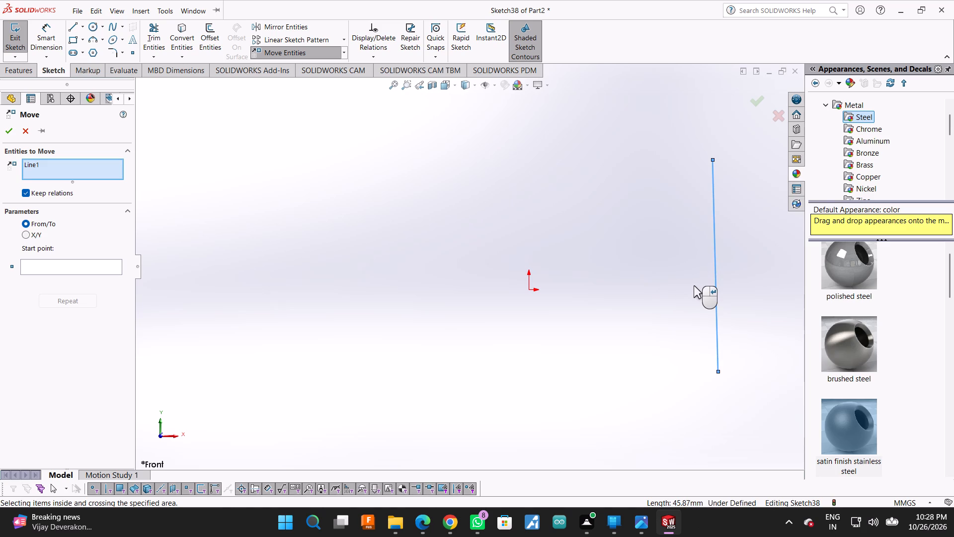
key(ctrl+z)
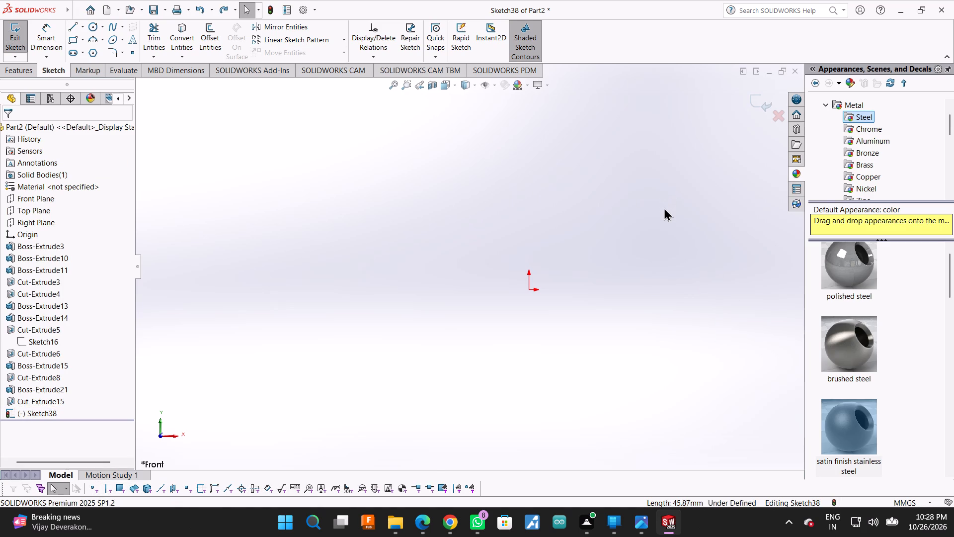
Sketch a vertical line about 37 mm long beside the origin and move it by its midpoint onto the origin.
click(67, 29)
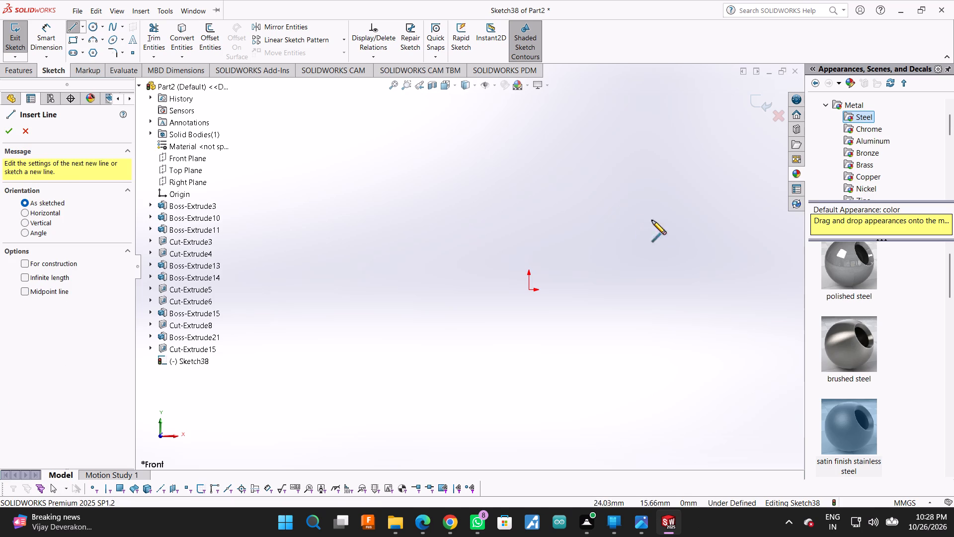
click(688, 223)
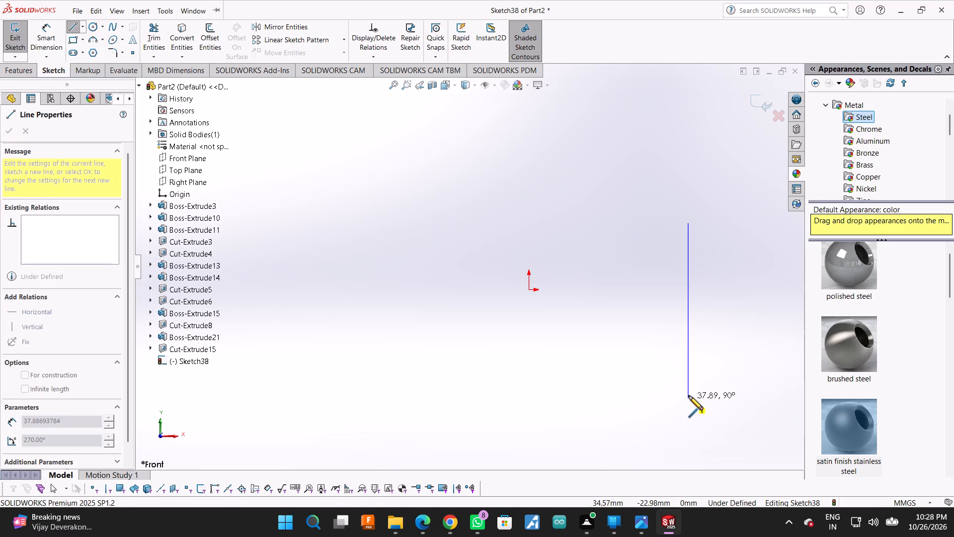
click(689, 396)
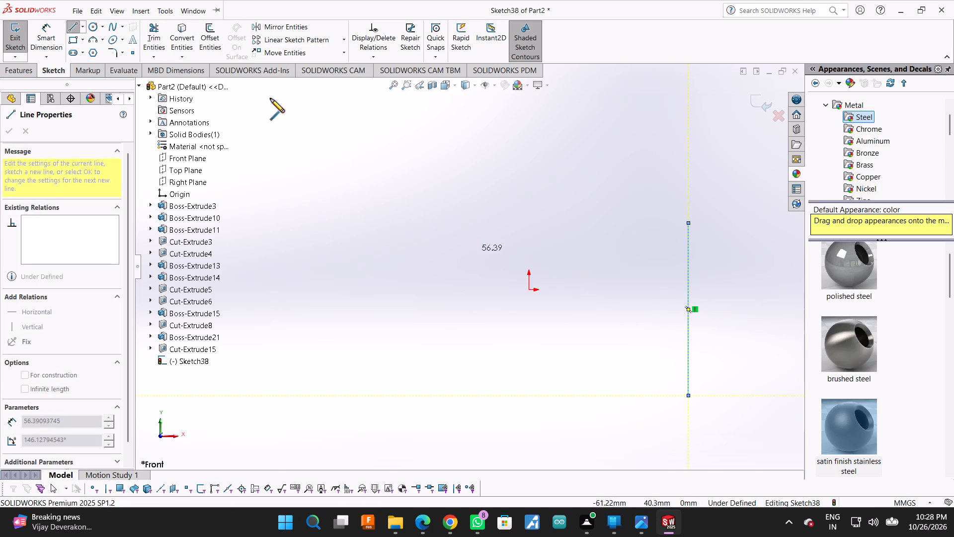
click(278, 46)
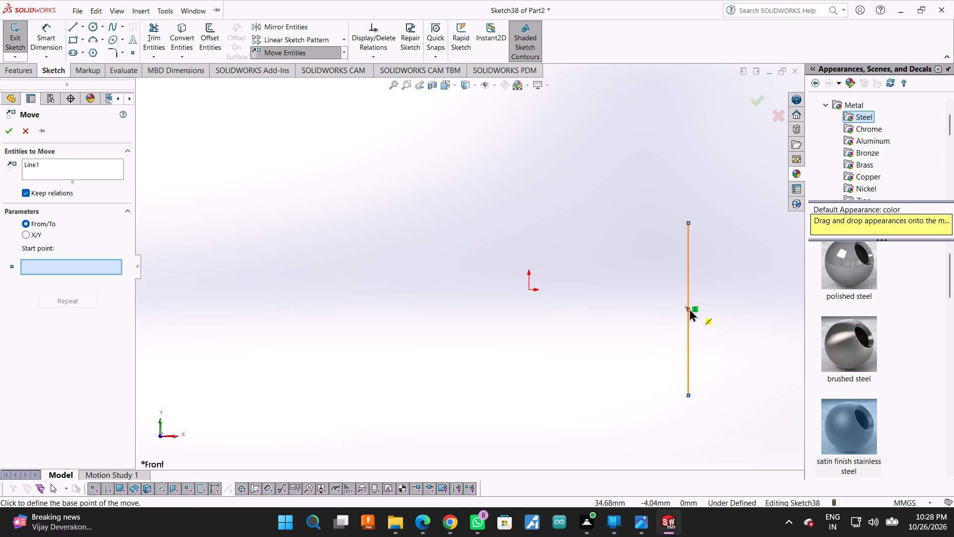
drag(689, 308, 527, 289)
click(527, 289)
click(527, 289)
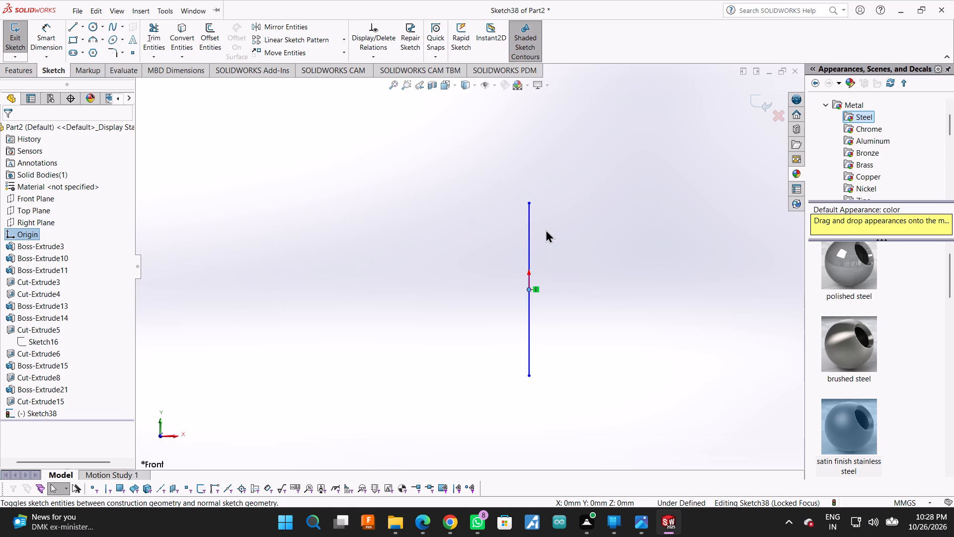
Add a Fix relation to the vertical line through the origin.
drag(475, 170, 576, 412)
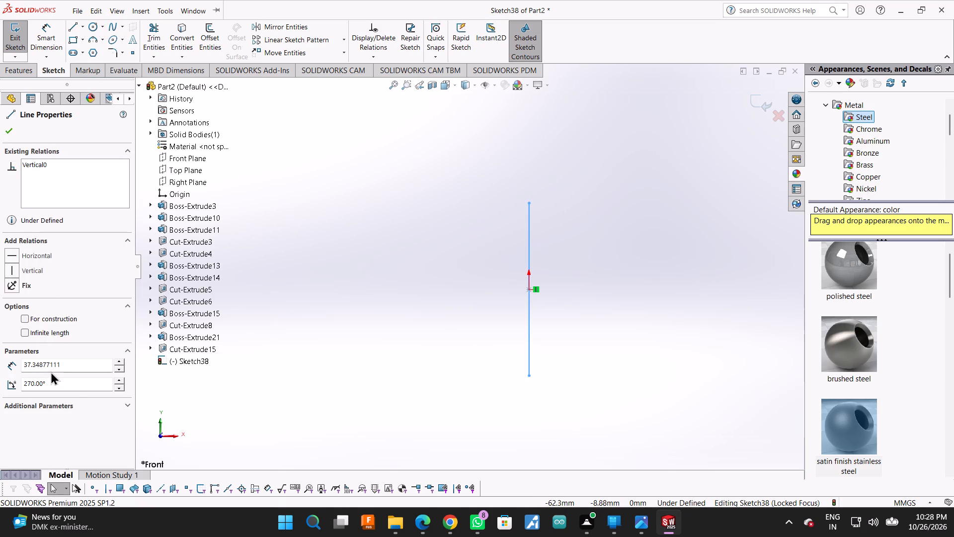
click(22, 286)
click(402, 298)
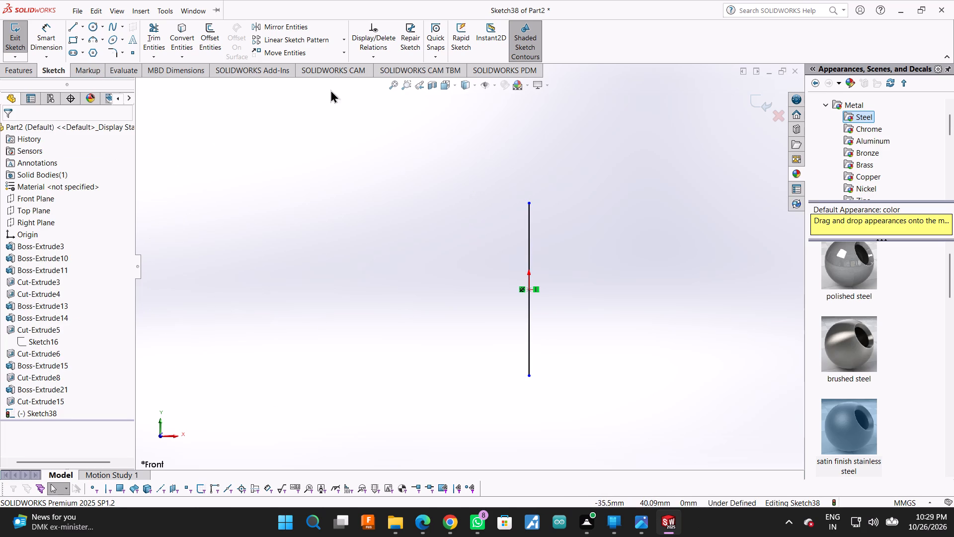
Dimension the vertical line through the origin and set its length to 55 mm.
double_click(52, 26)
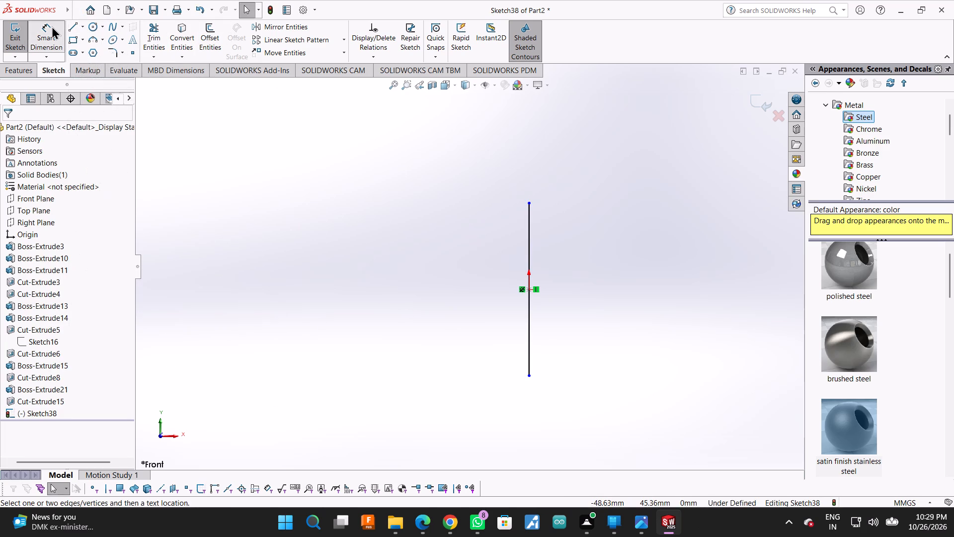
click(528, 219)
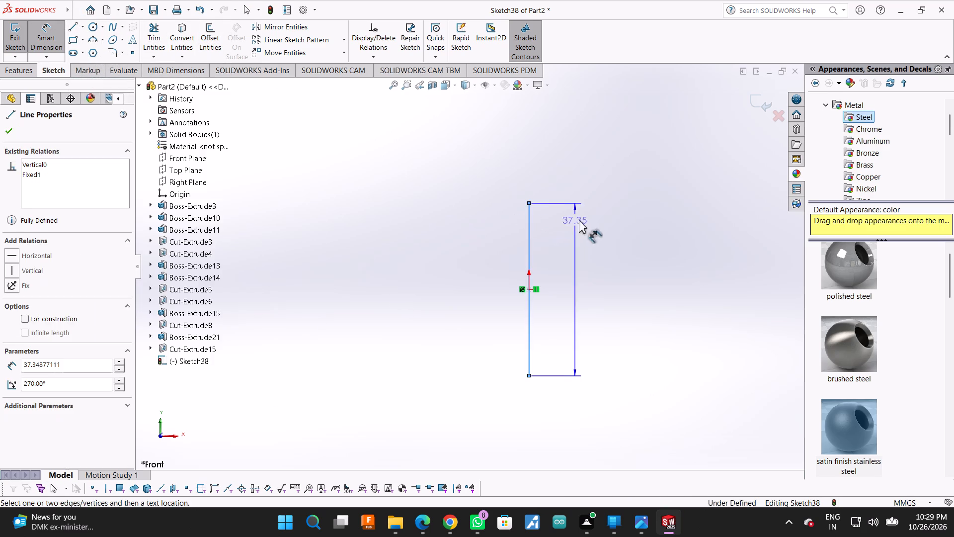
click(634, 231)
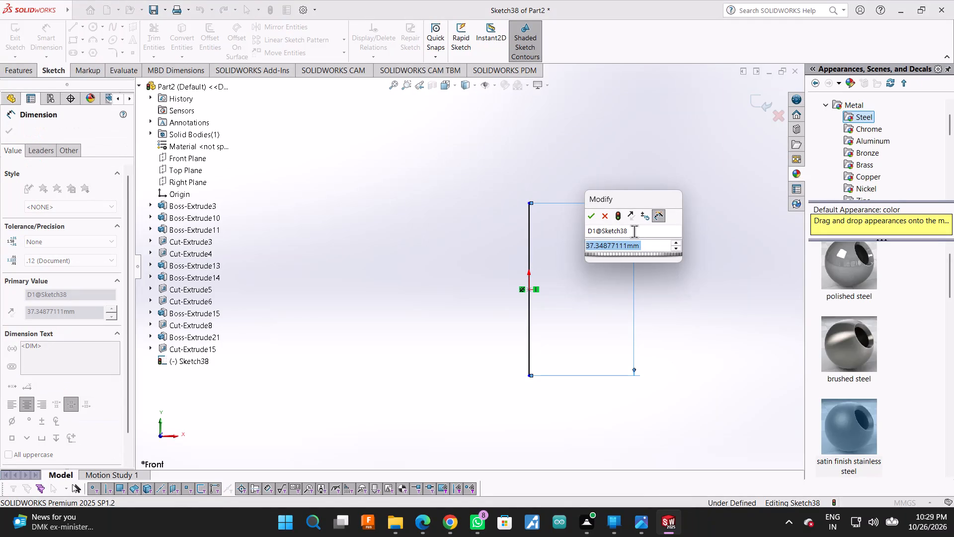
text(55)
key(Return)
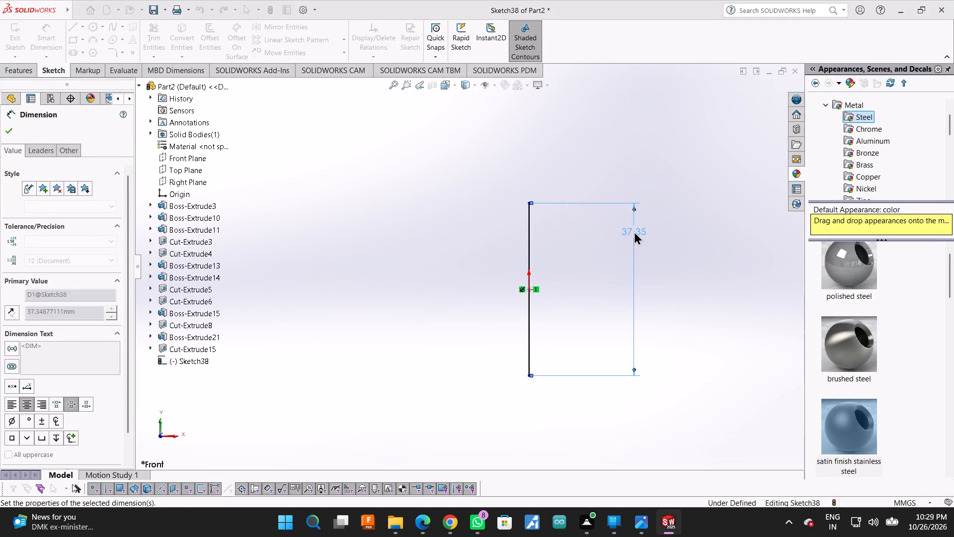
scroll(559, 310, up, 1)
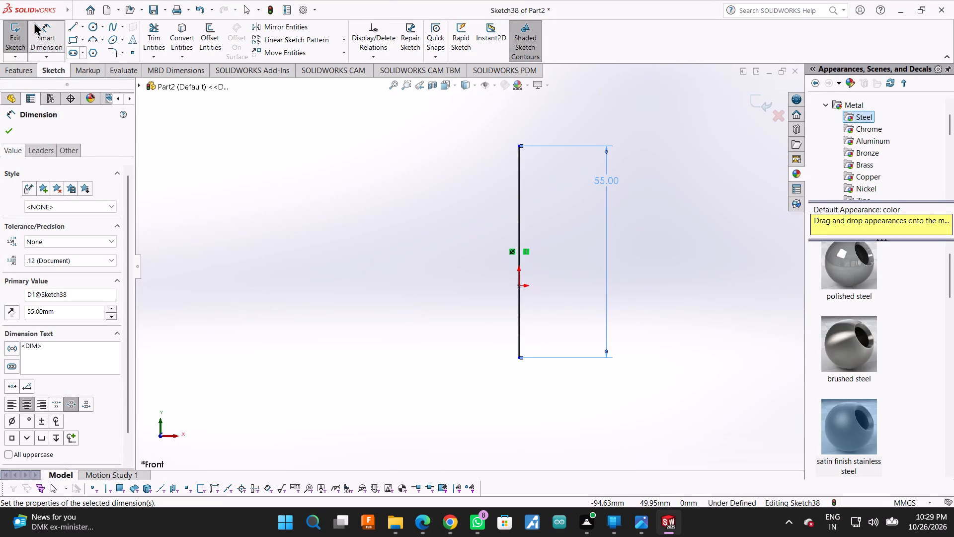
Sketch a horizontal line about 41 mm long from the vertical line's upper endpoint toward negative X.
double_click(73, 27)
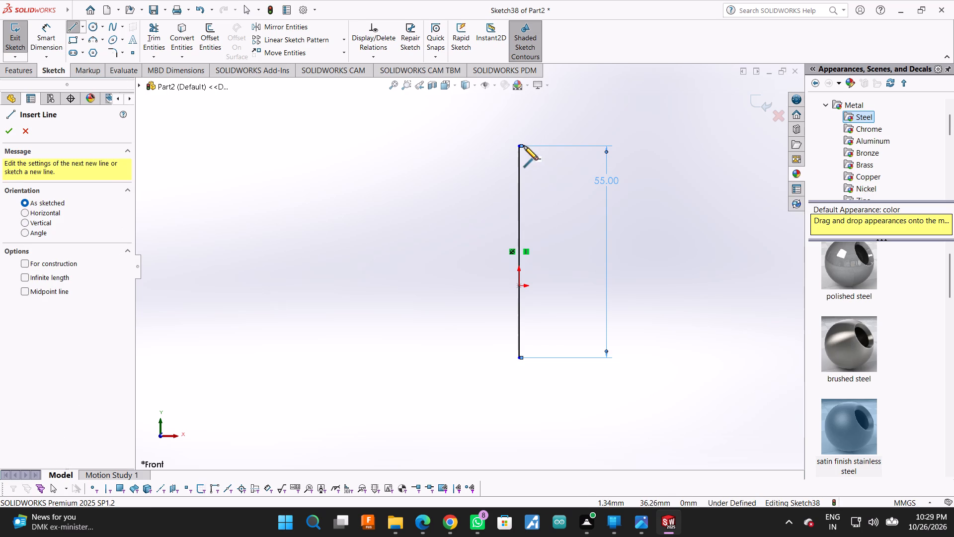
click(520, 146)
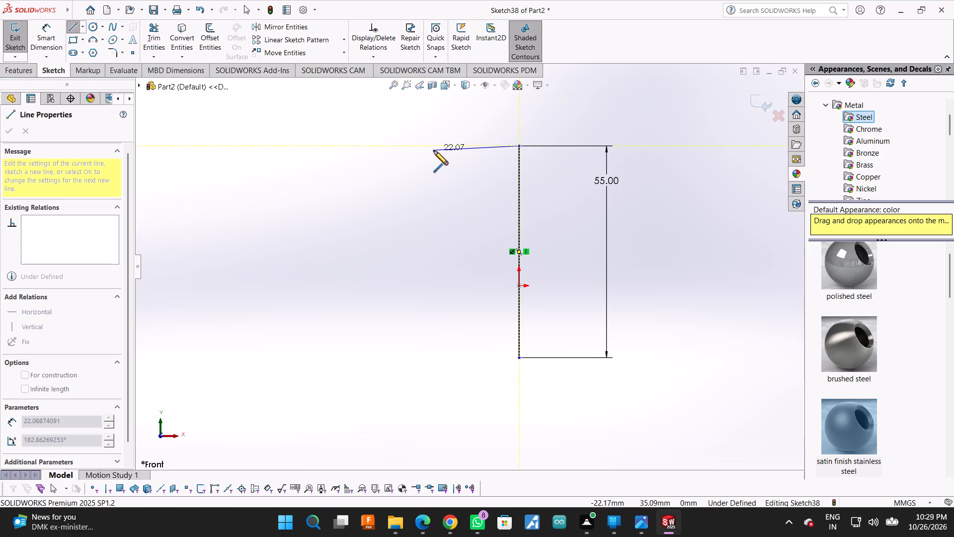
click(362, 145)
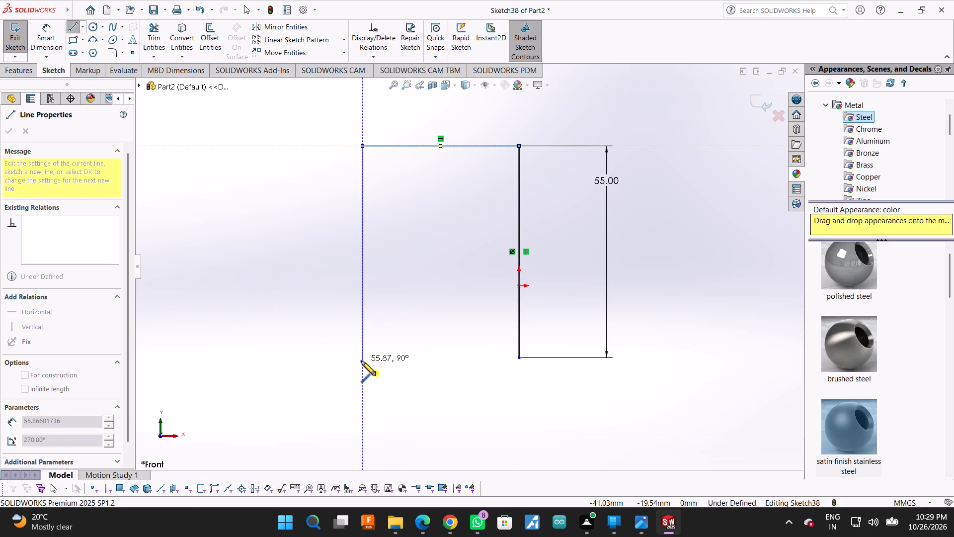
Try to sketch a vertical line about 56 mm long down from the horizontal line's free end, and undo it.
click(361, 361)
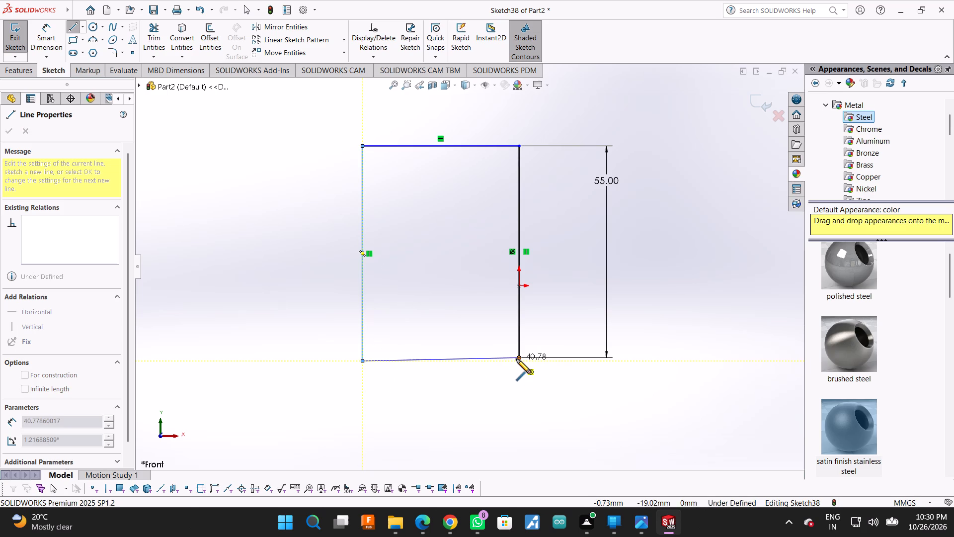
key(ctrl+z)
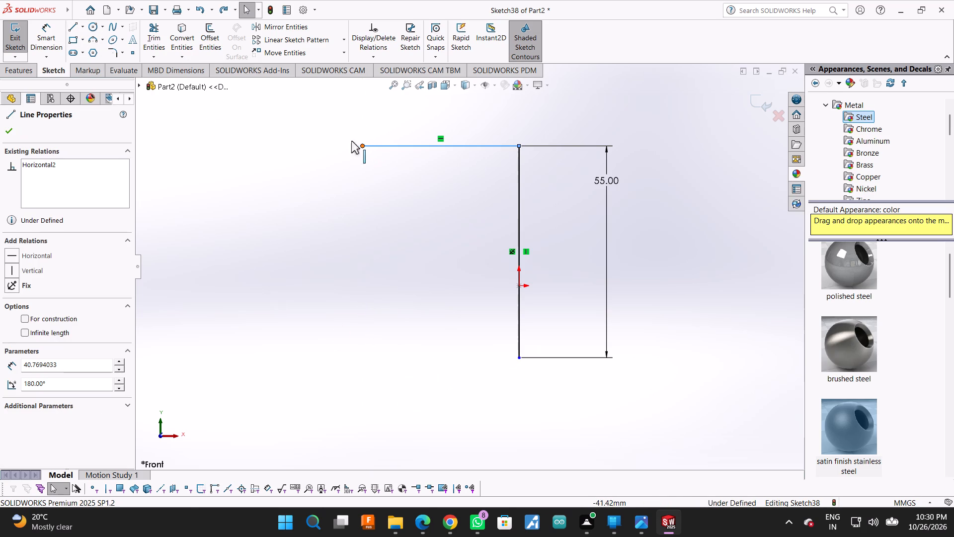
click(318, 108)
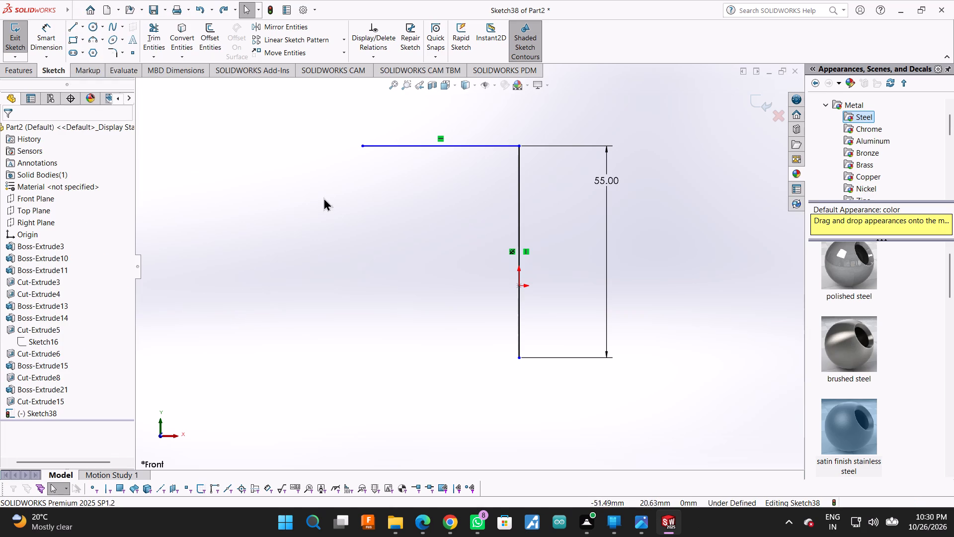
Close the rectangle with a vertical line level with the 55 mm line's lower endpoint and a horizontal bottom line about 41 mm long.
click(71, 22)
click(364, 146)
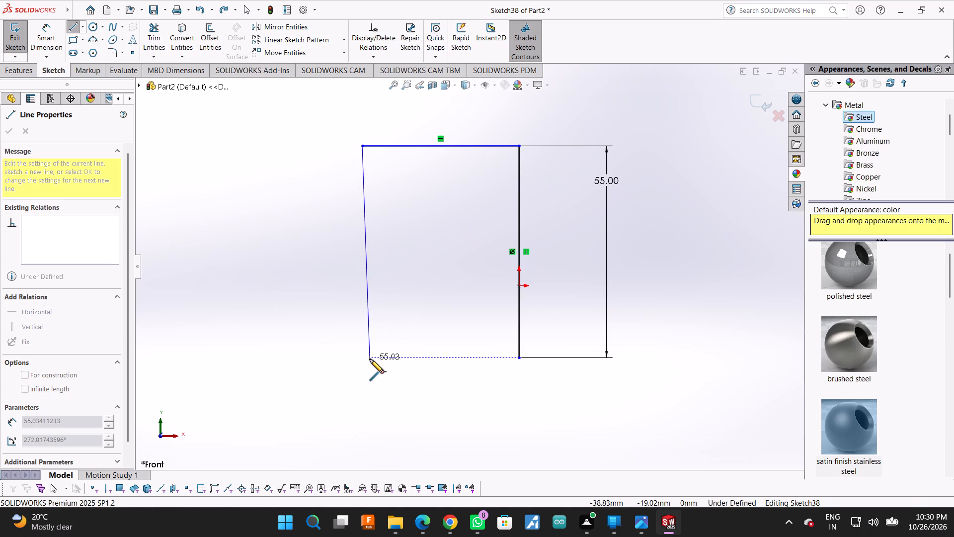
click(363, 358)
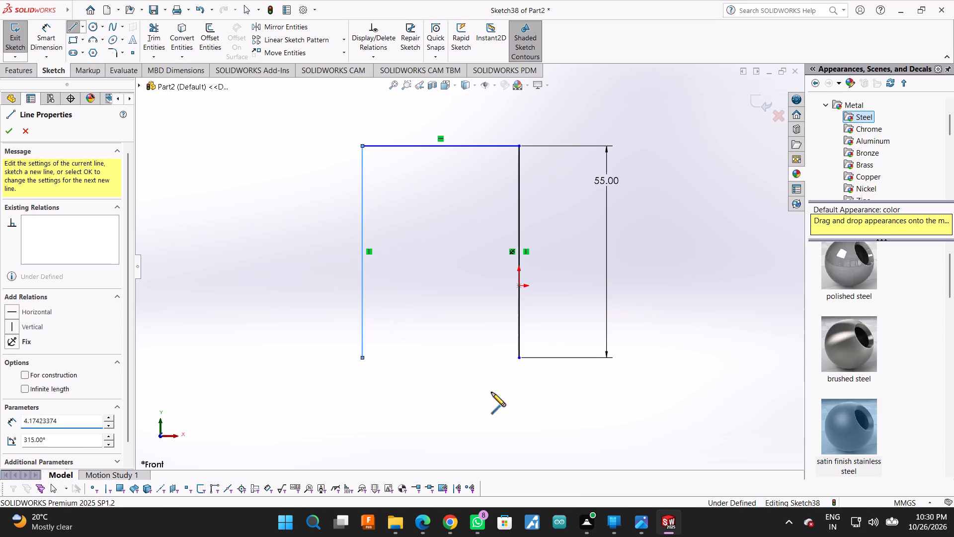
click(517, 358)
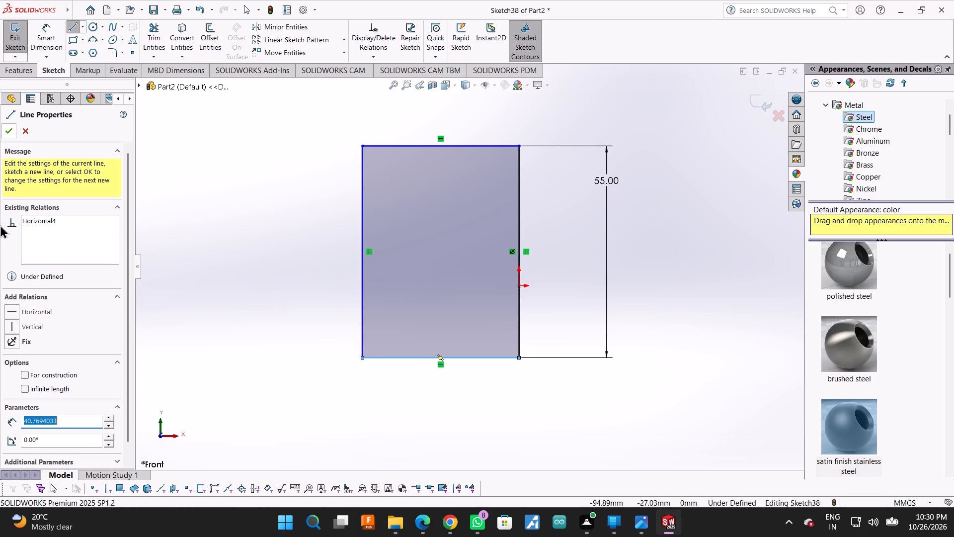
click(12, 135)
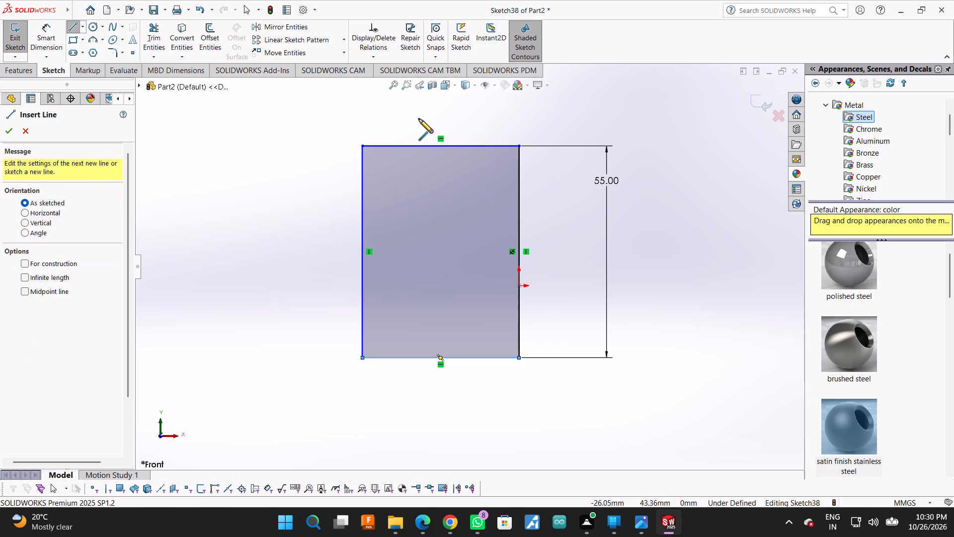
click(9, 128)
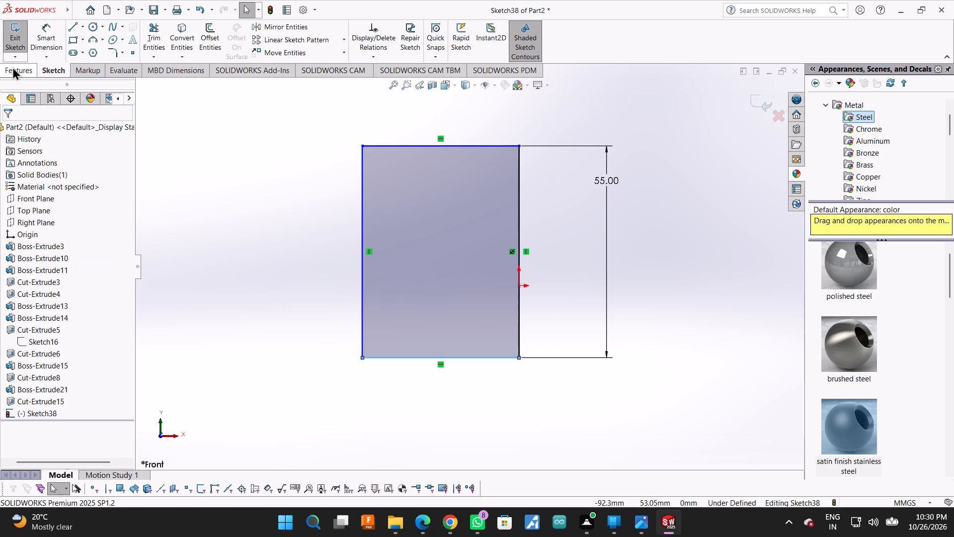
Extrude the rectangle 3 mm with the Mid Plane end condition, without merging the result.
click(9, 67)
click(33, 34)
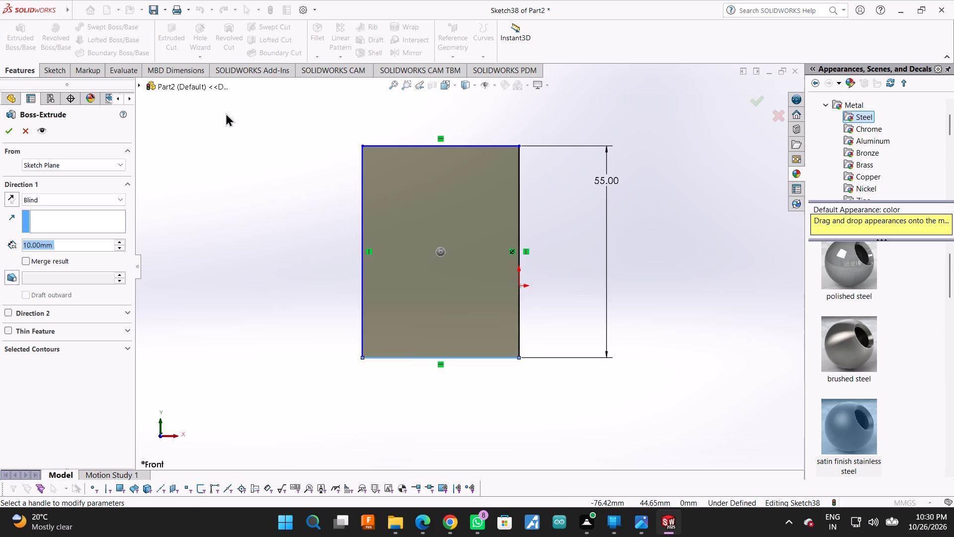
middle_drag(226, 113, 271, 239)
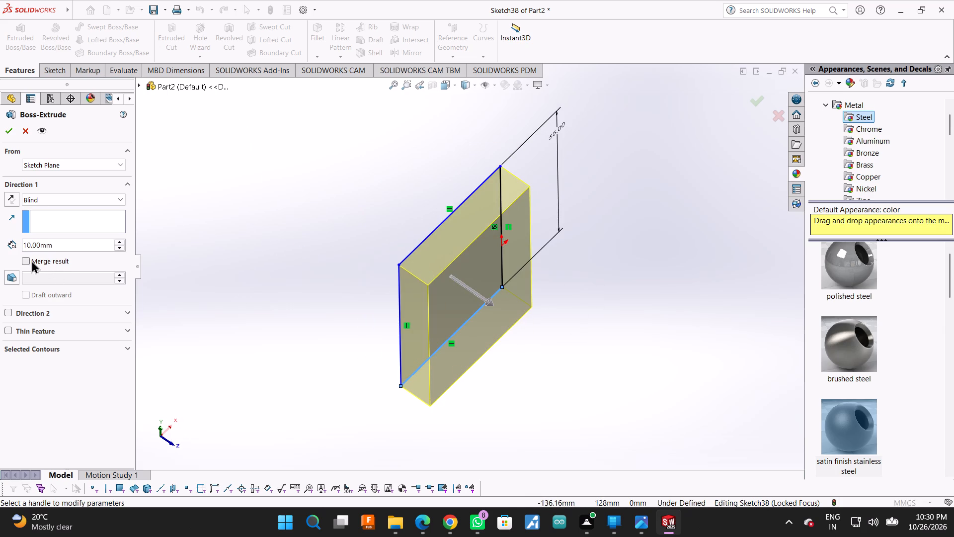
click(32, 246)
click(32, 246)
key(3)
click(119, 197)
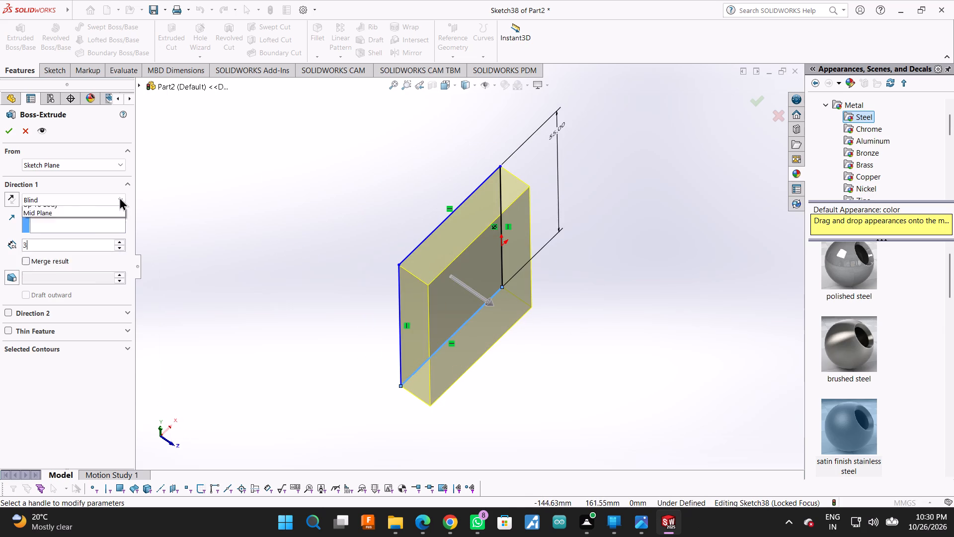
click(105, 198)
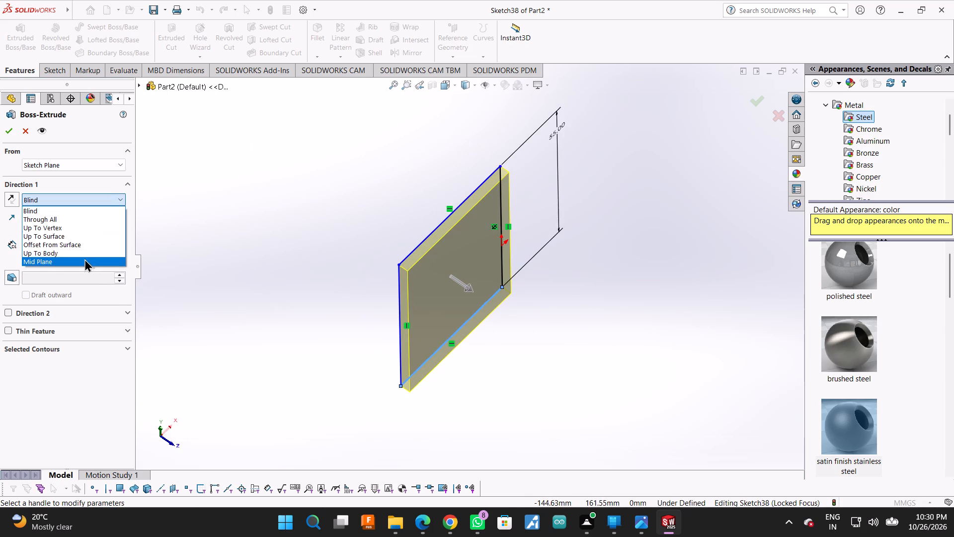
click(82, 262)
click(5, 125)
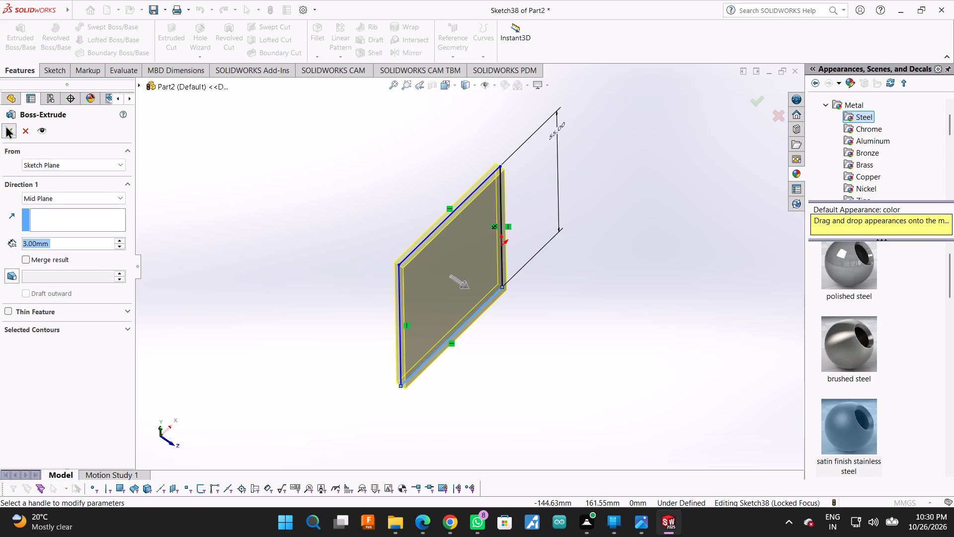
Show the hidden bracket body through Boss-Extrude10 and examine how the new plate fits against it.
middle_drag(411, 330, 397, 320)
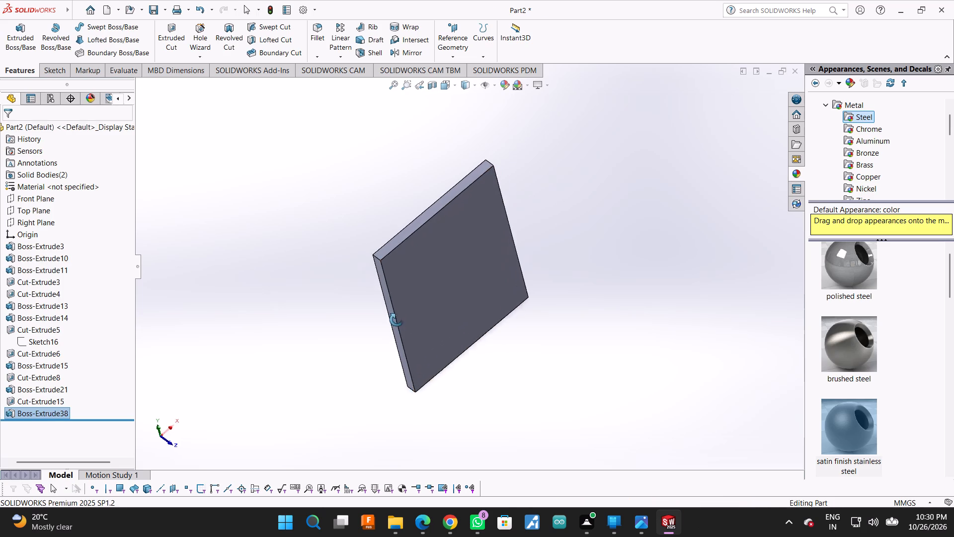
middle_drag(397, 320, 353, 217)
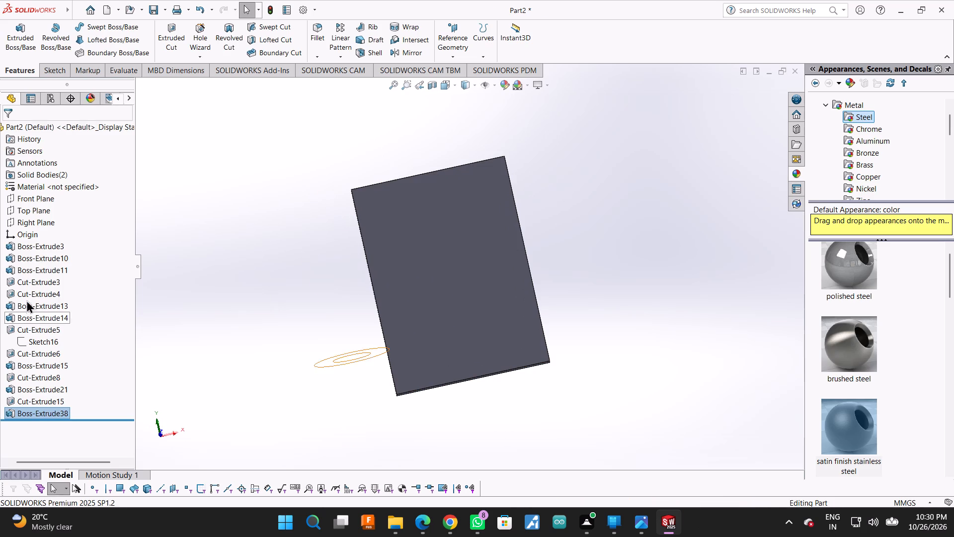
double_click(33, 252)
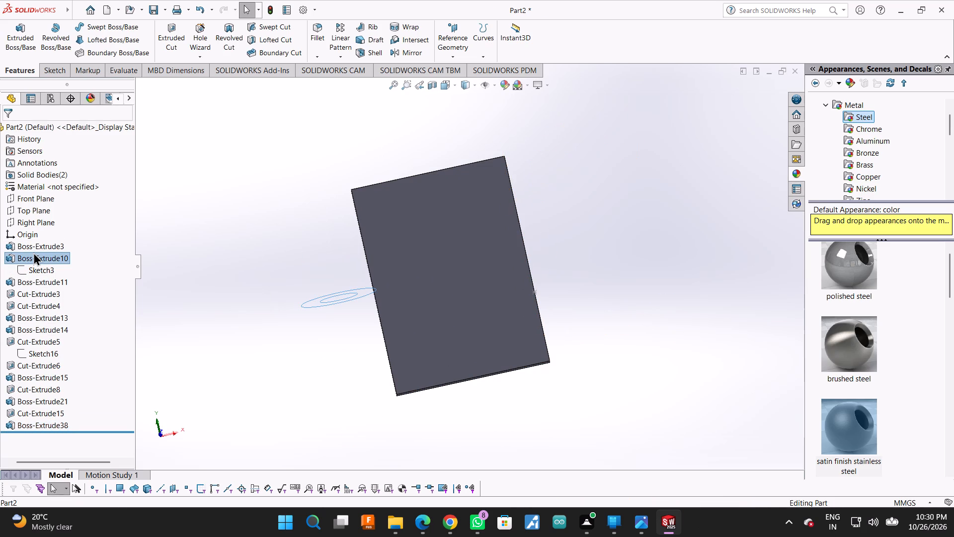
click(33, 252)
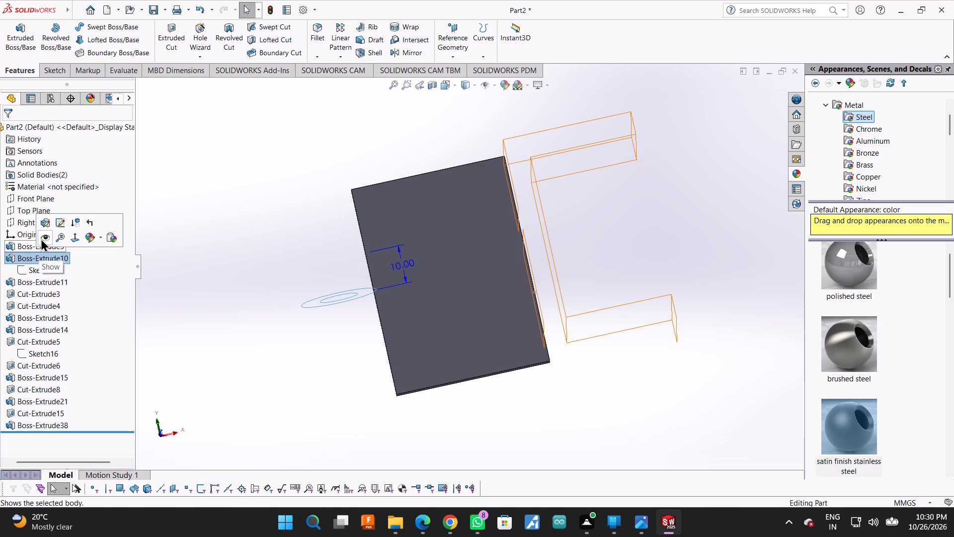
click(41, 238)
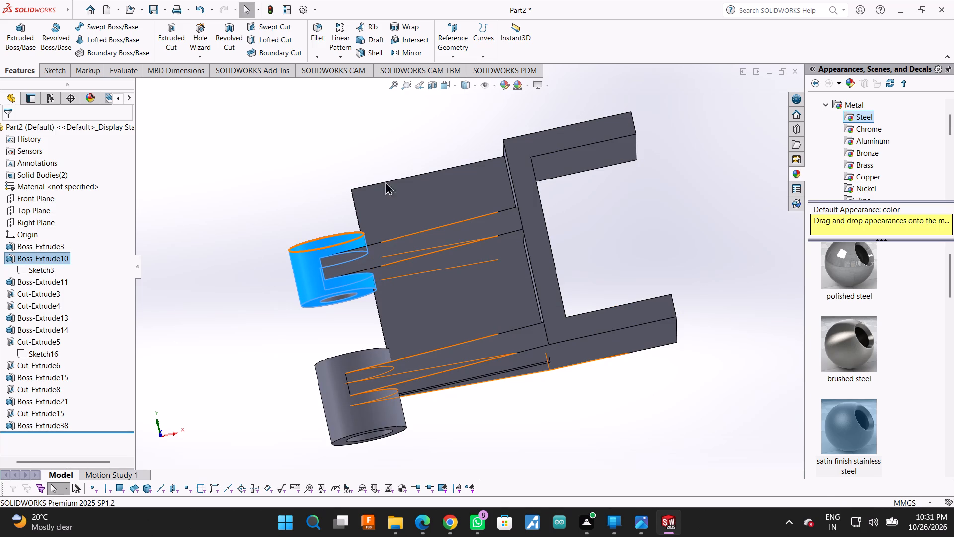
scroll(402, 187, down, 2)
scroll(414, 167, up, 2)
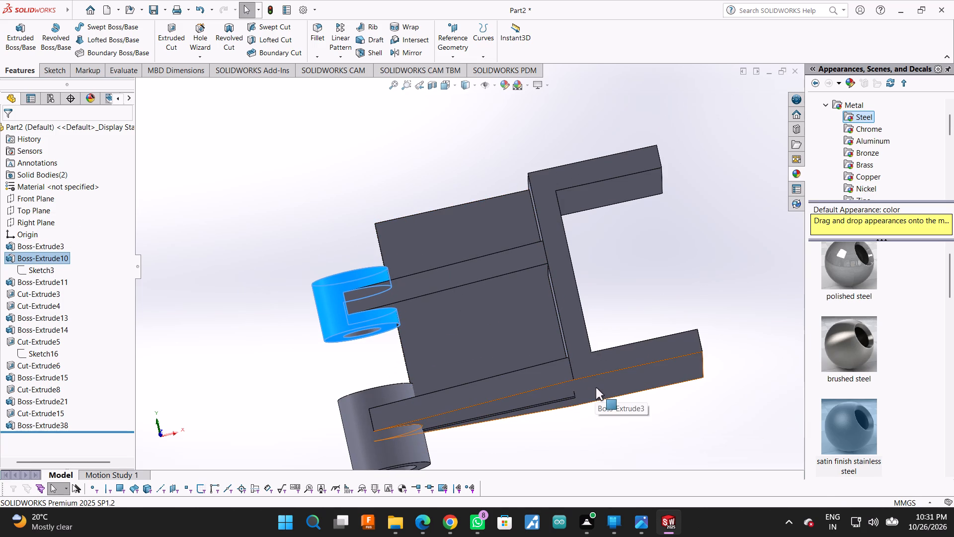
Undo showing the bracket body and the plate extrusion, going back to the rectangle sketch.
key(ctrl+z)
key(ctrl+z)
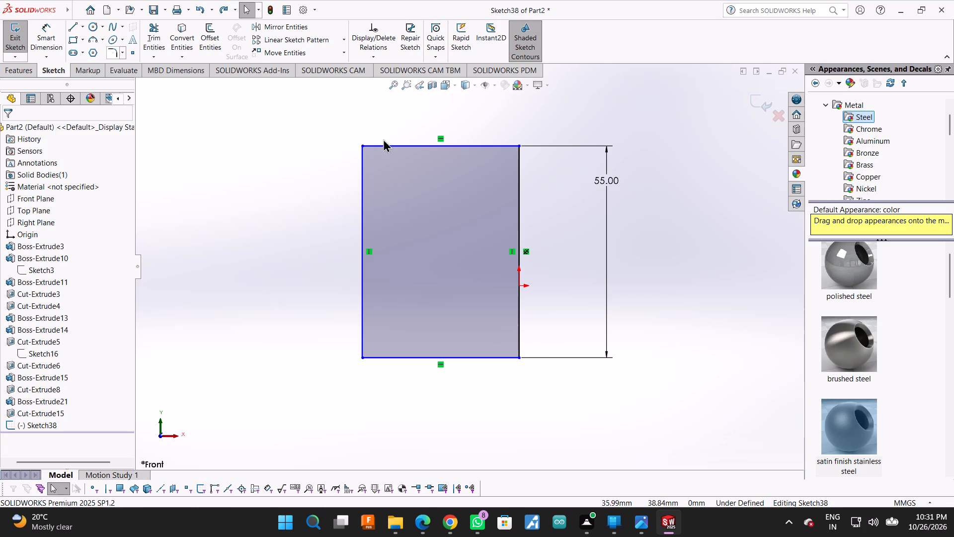
Set the rectangle's height dimension to 65 mm.
click(606, 237)
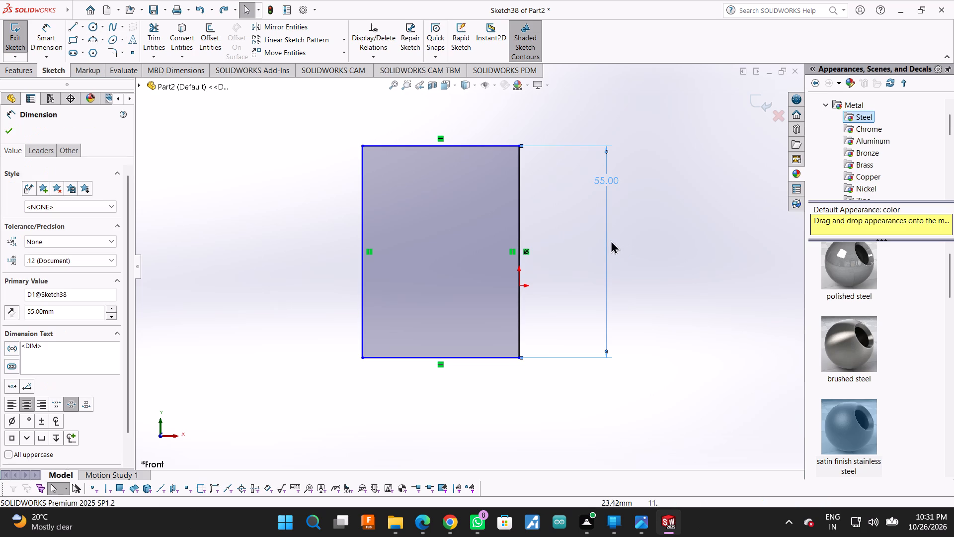
click(40, 314)
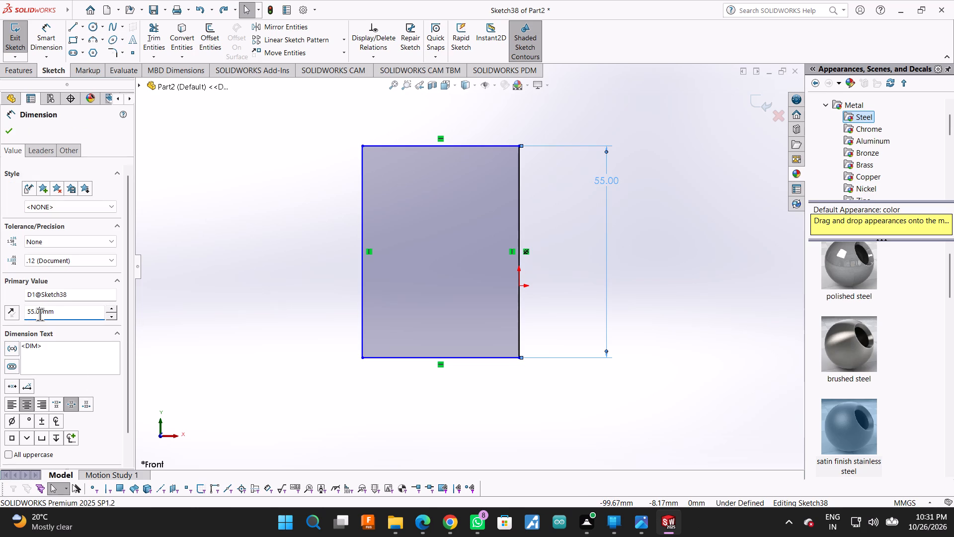
double_click(40, 314)
text(65)
key(Return)
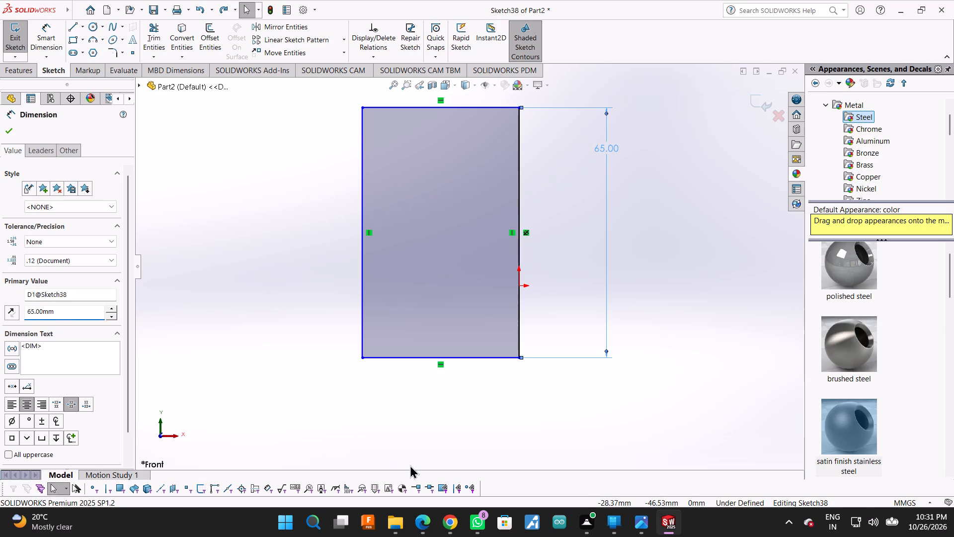
Undo the height changes and the rest of the rectangle, going back to the single dimensioned vertical line at the origin.
key(ctrl+z)
key(ctrl+z)
key(ctrl+z)
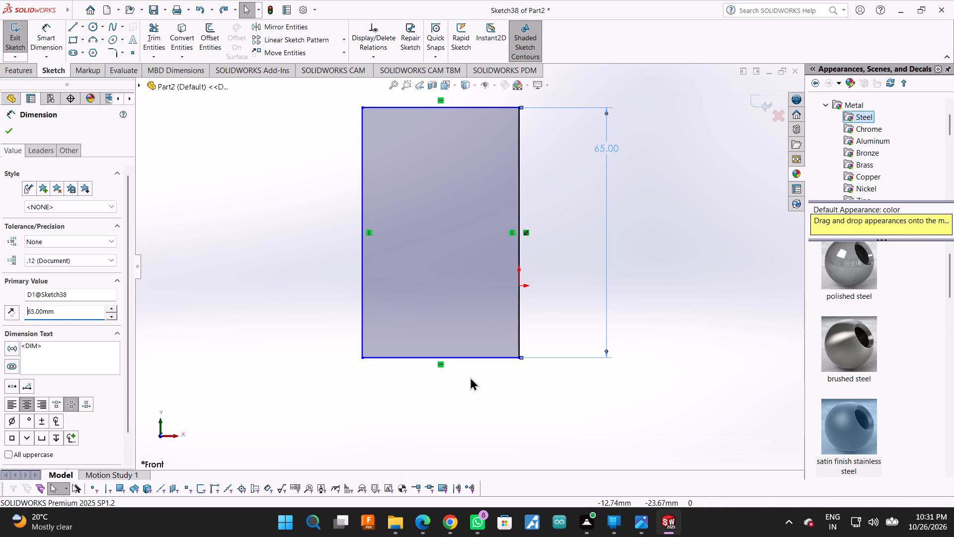
key(Escape)
key(Escape)
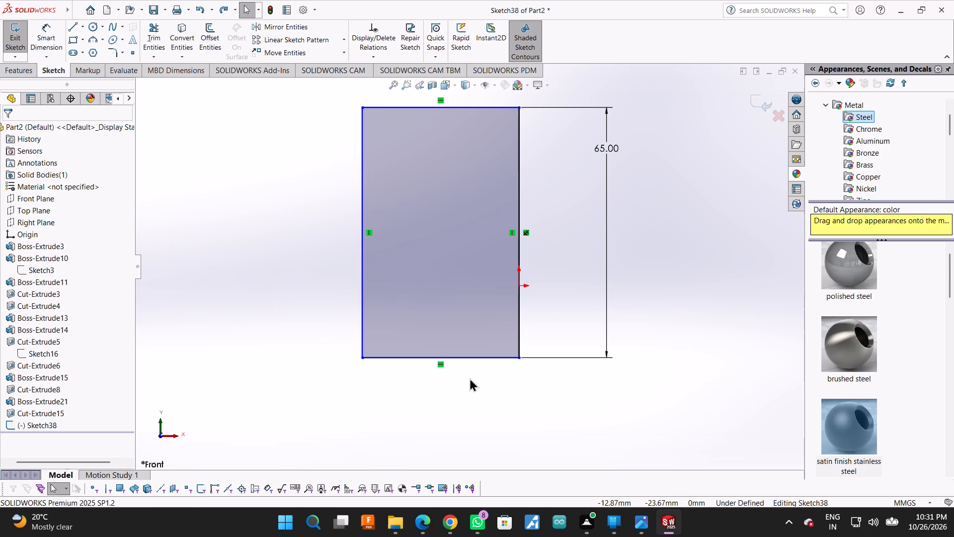
key(ctrl+z)
key(ctrl+z)
key(ctrl+z)
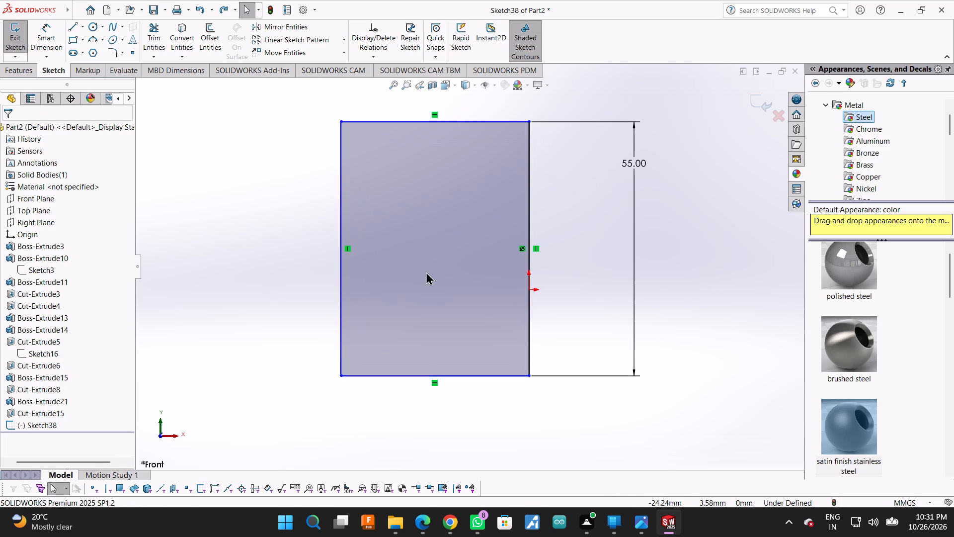
key(ctrl+z)
key(ctrl+z)
key(ctrl+z)
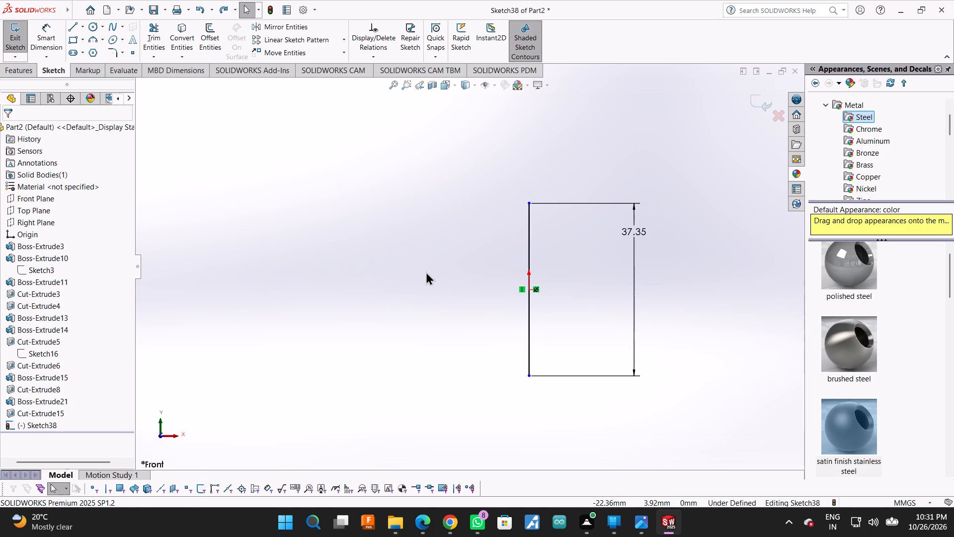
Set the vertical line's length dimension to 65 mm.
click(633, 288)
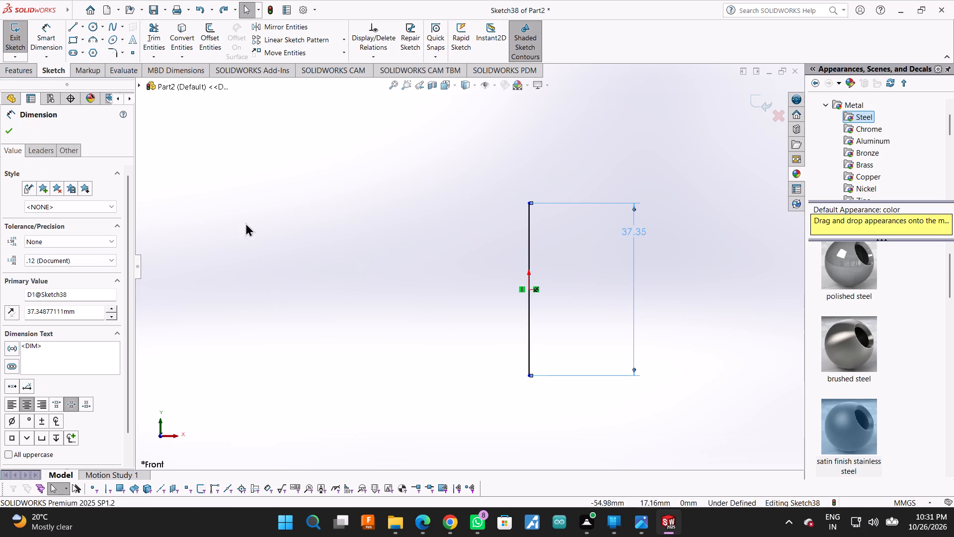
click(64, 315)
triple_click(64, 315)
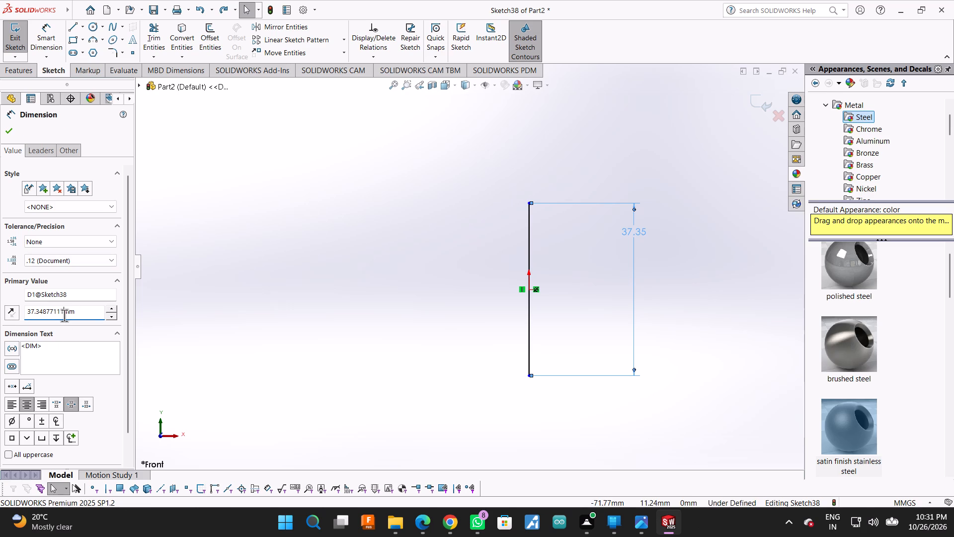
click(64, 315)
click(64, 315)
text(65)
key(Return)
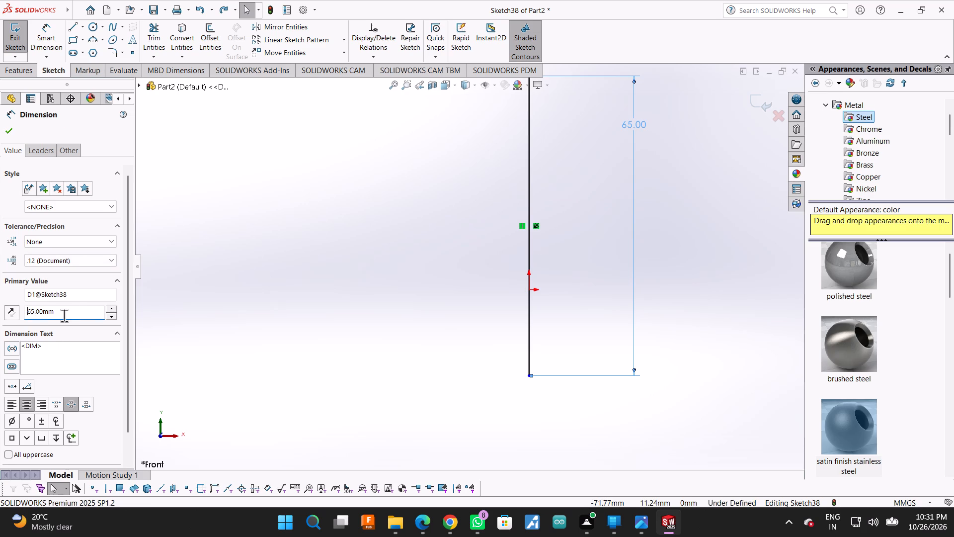
Undo the 65 mm length, the line's dimension and its midpoint relation to the origin.
key(ctrl+z)
key(ctrl+z)
key(ctrl+z)
key(ctrl+z)
key(ctrl+z)
key(Escape)
key(ctrl+z)
key(ctrl+z)
key(ctrl+z)
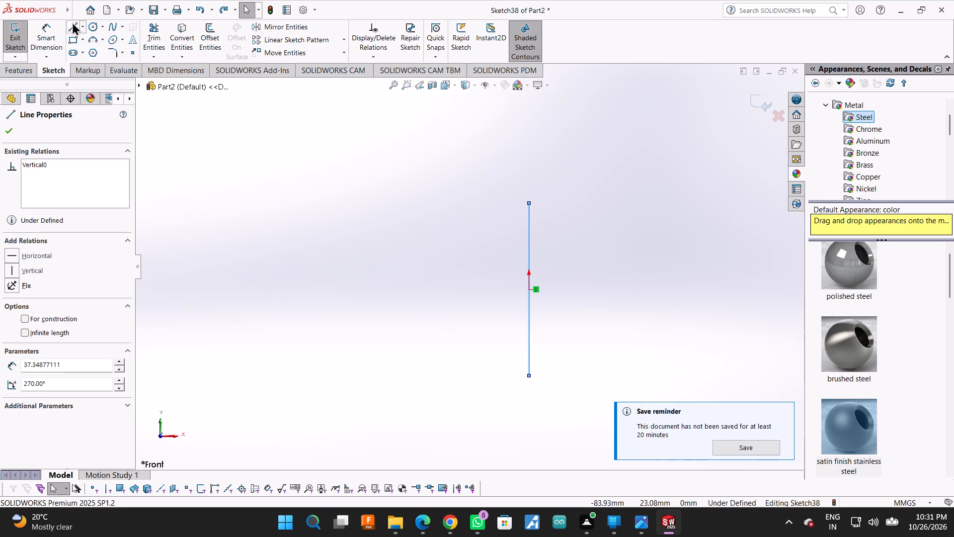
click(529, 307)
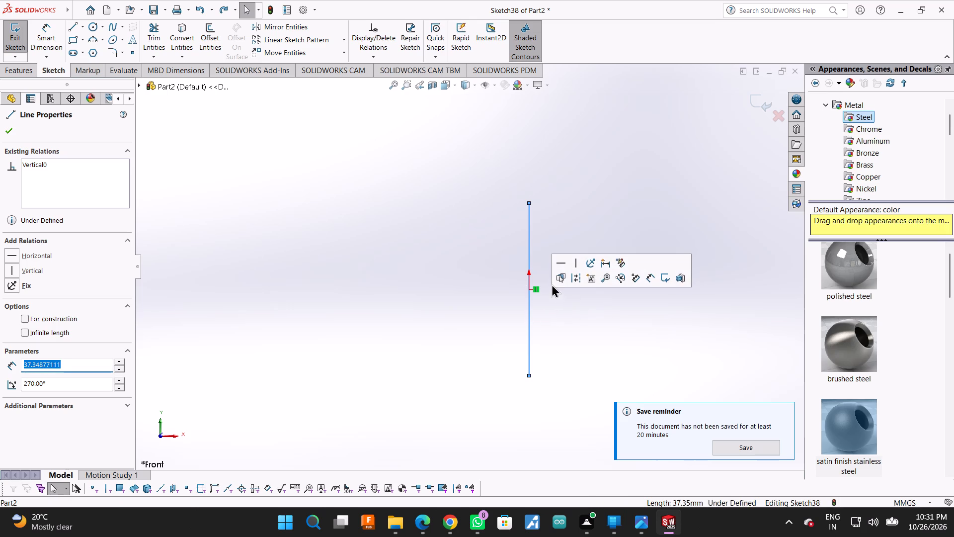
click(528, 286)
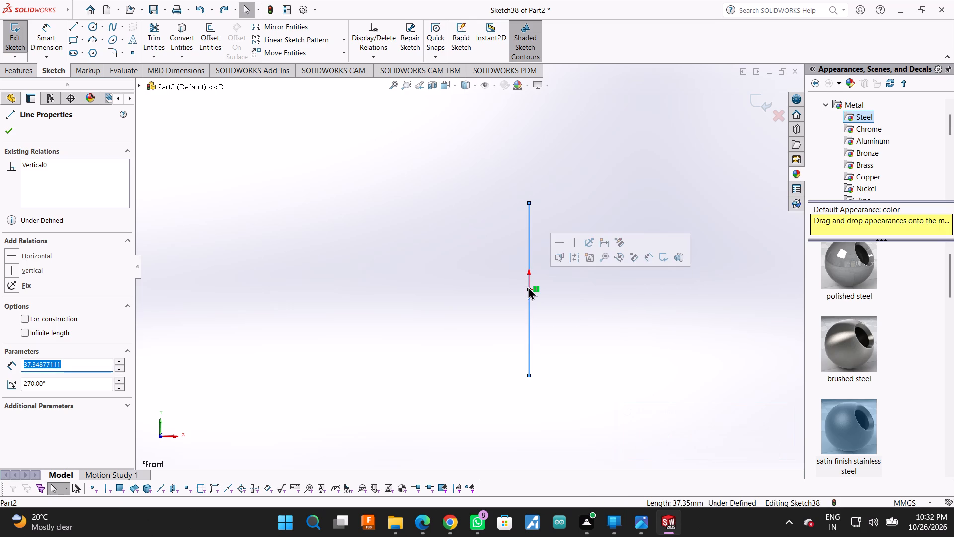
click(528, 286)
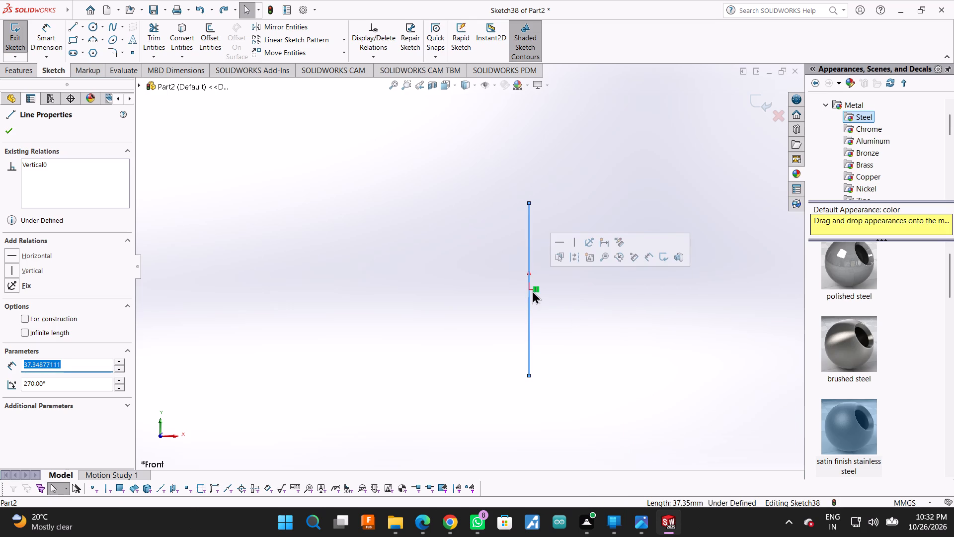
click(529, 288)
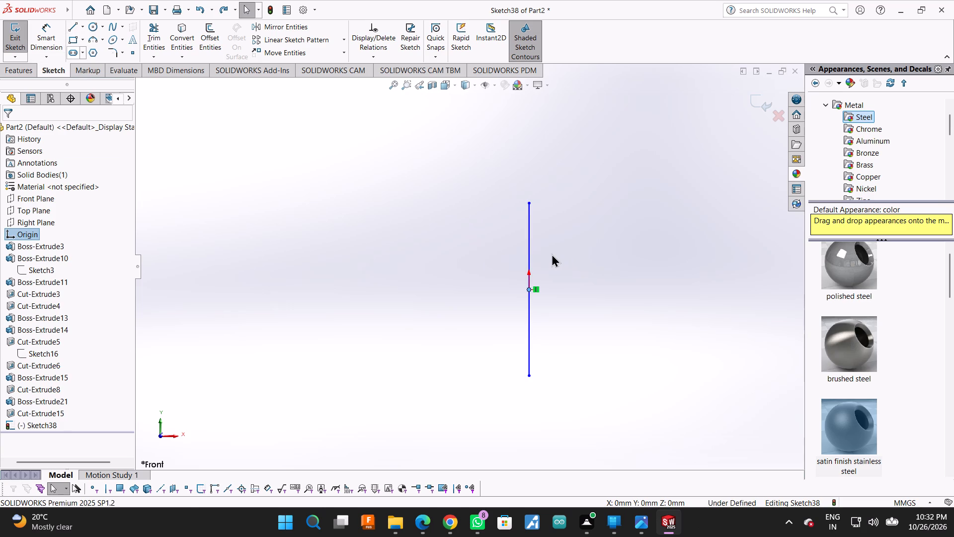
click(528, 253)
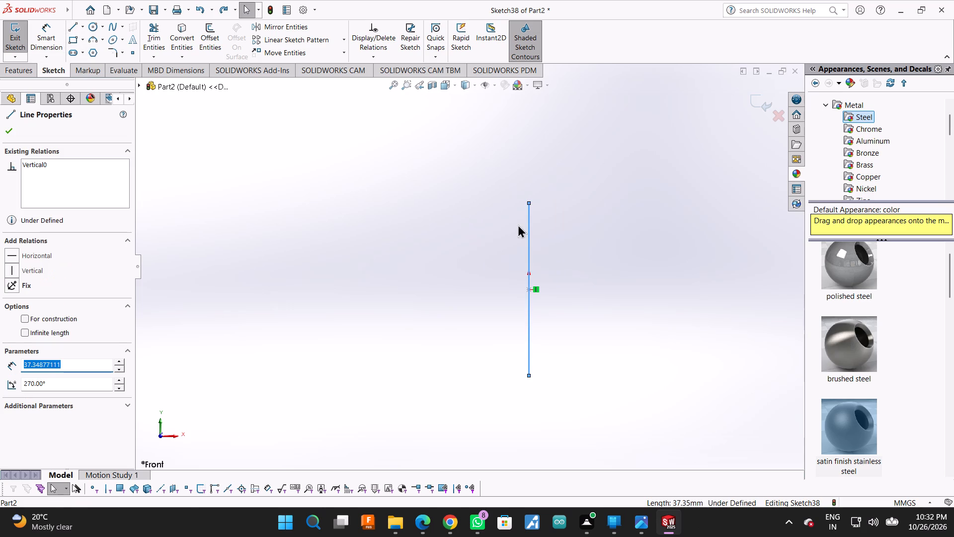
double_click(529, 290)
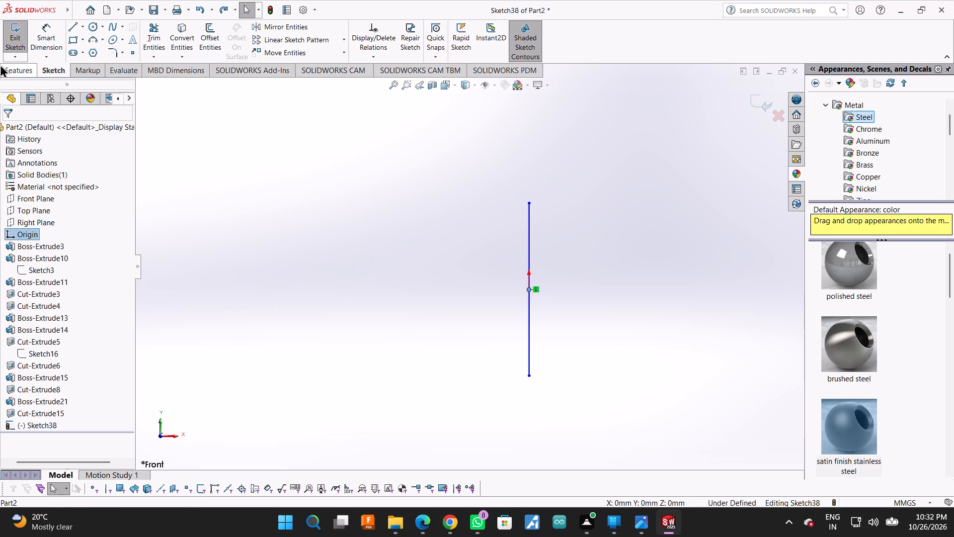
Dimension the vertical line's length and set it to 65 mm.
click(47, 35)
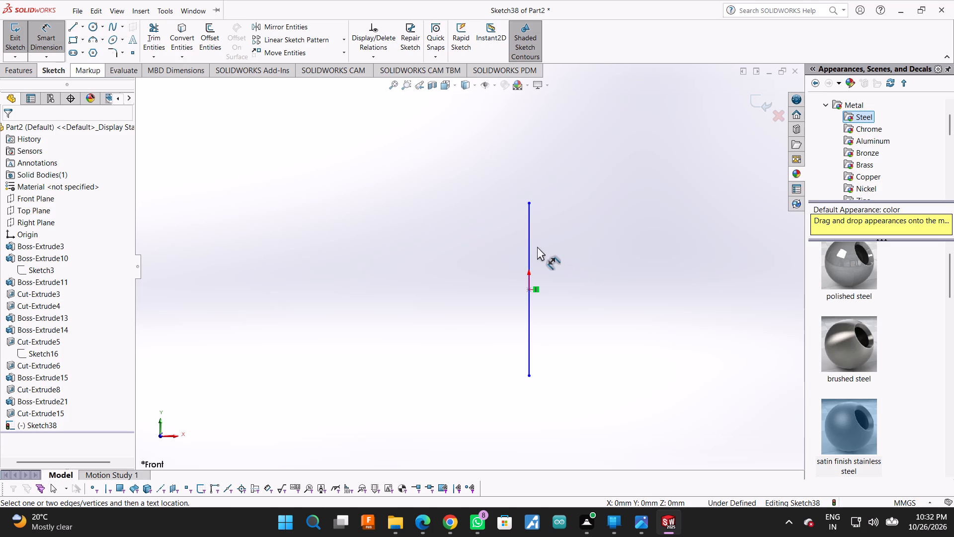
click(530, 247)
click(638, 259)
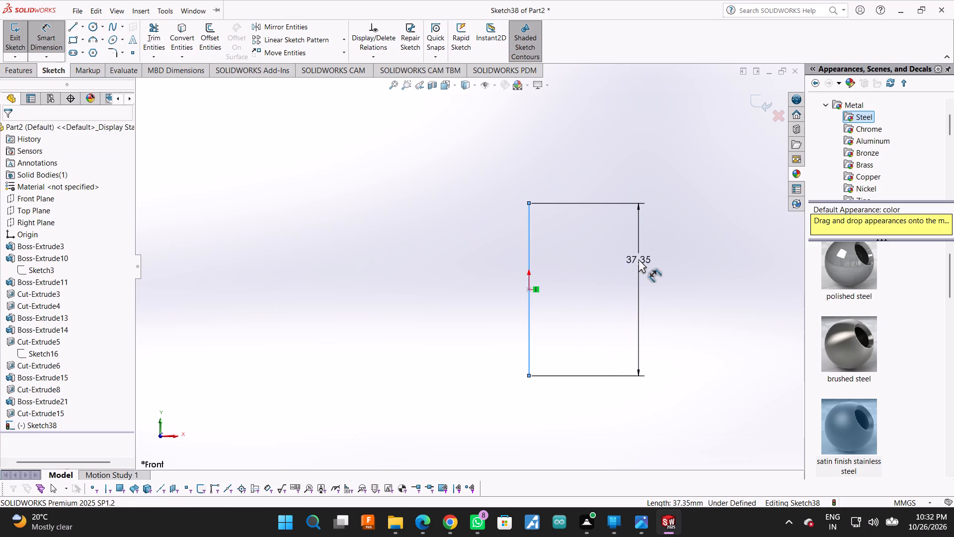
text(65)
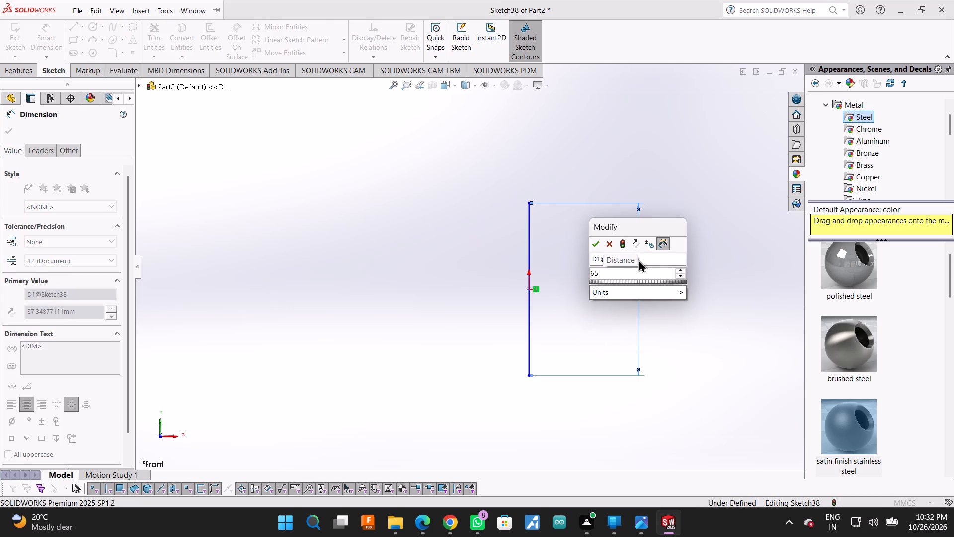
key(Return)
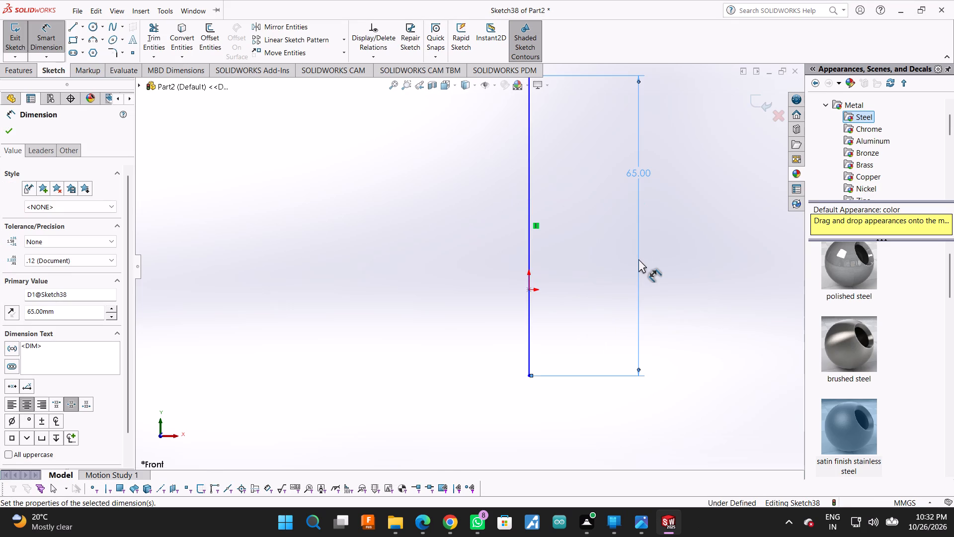
Undo the 65 mm dimension and the line's move onto the origin, going back to its originally drawn position.
key(ctrl+z)
key(ctrl+z)
key(ctrl+z)
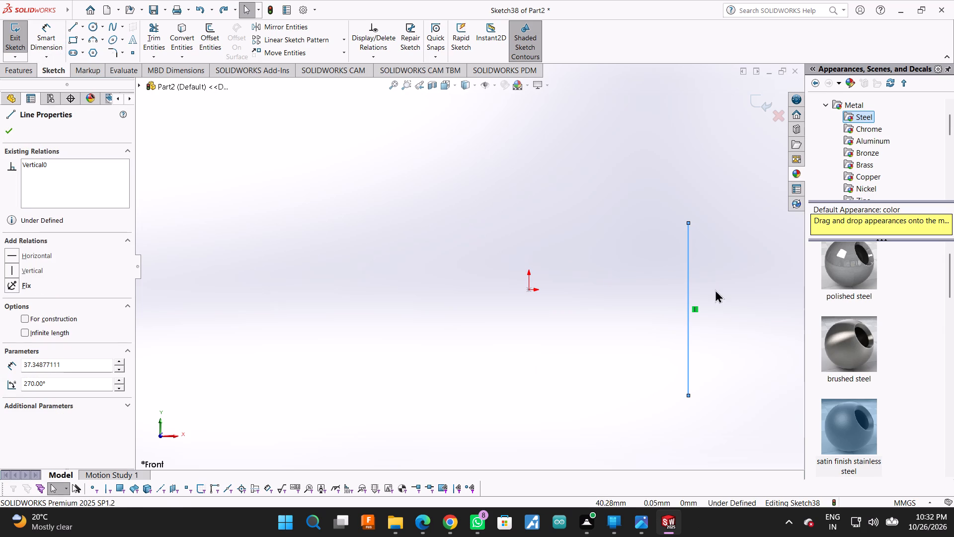
Dimension the vertical line at its original position away from the origin and set its length to 65 mm.
click(688, 267)
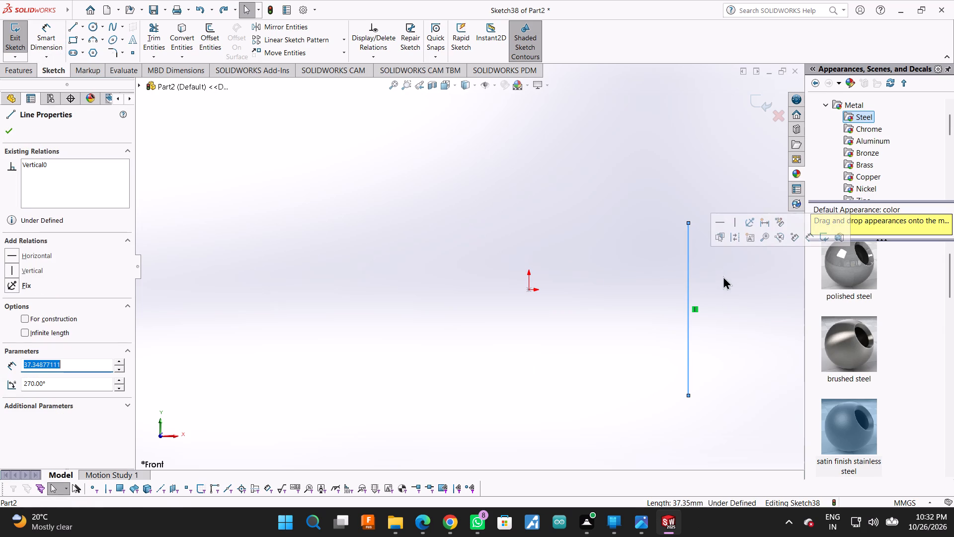
key(Escape)
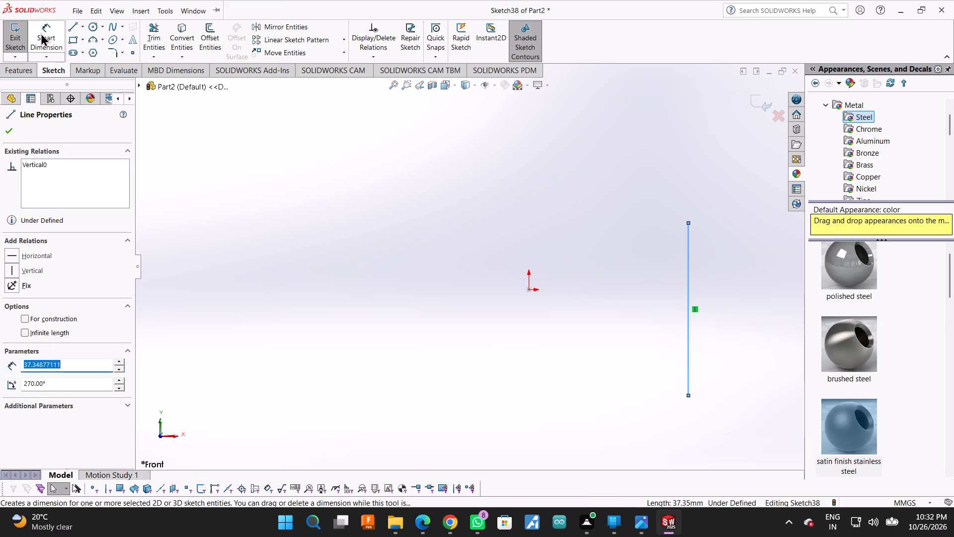
key(Escape)
key(Escape)
click(41, 33)
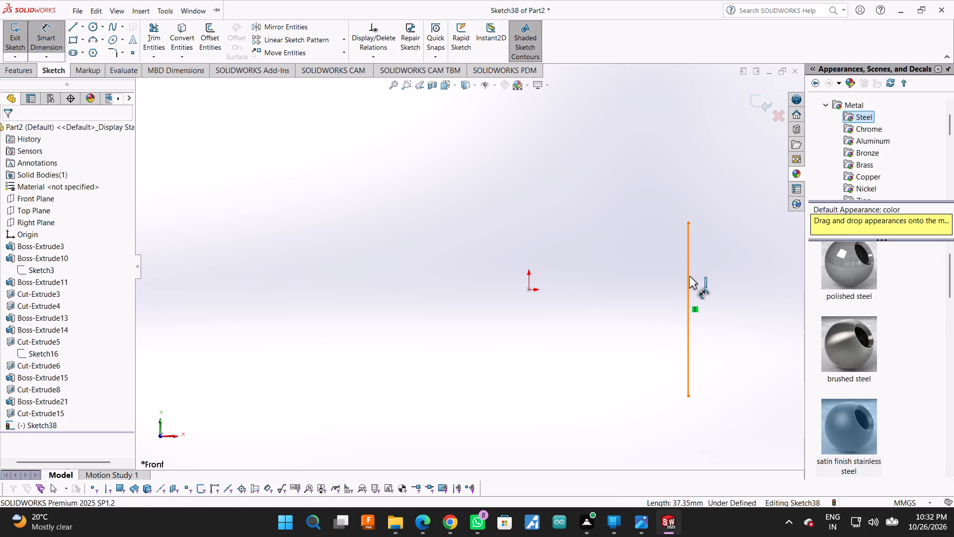
click(689, 276)
click(752, 284)
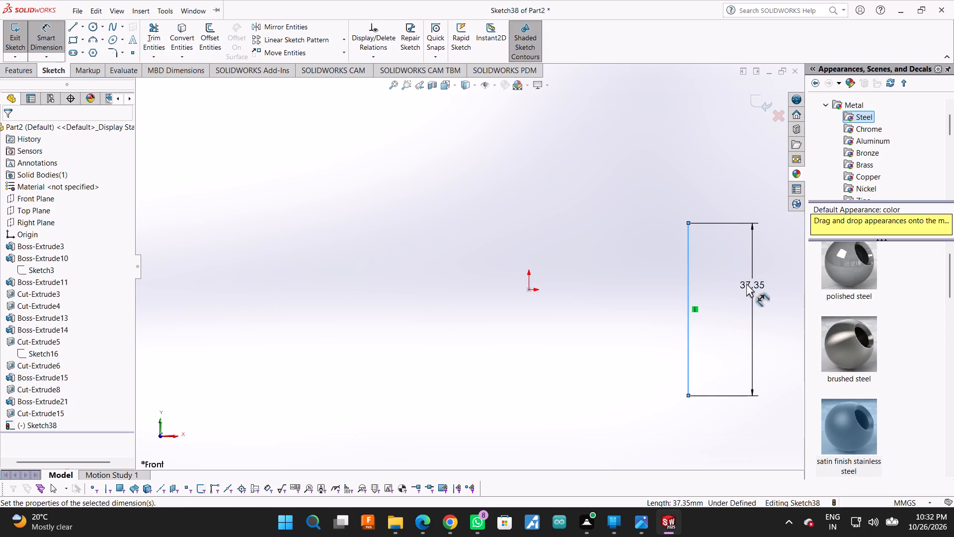
text(65)
key(Return)
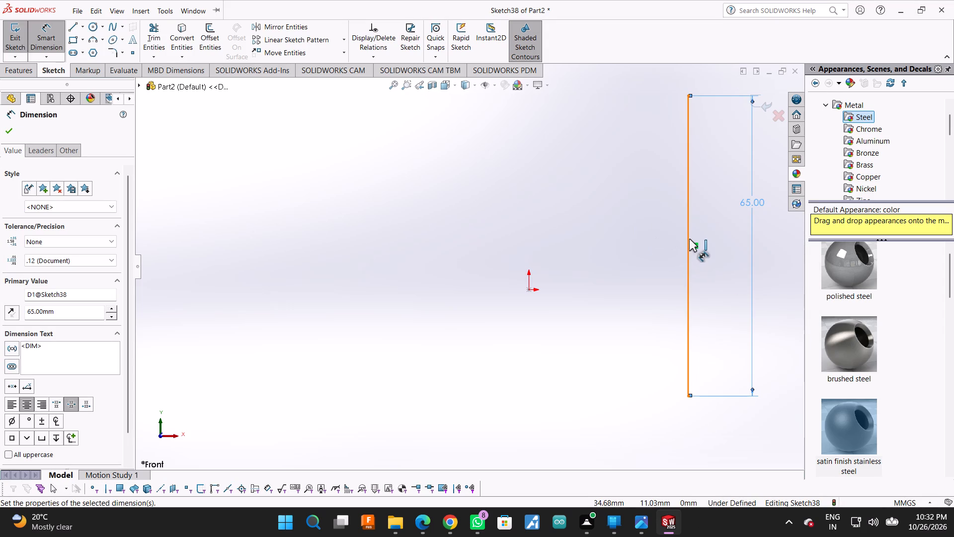
Move the 65 mm vertical line by its midpoint toward the origin, to about 6 mm on its positive X side.
drag(688, 247, 653, 257)
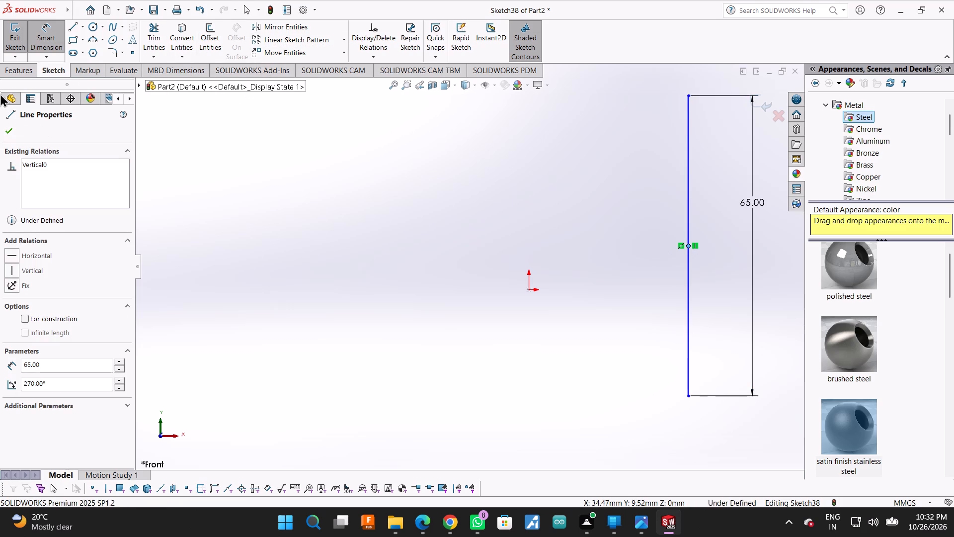
click(11, 128)
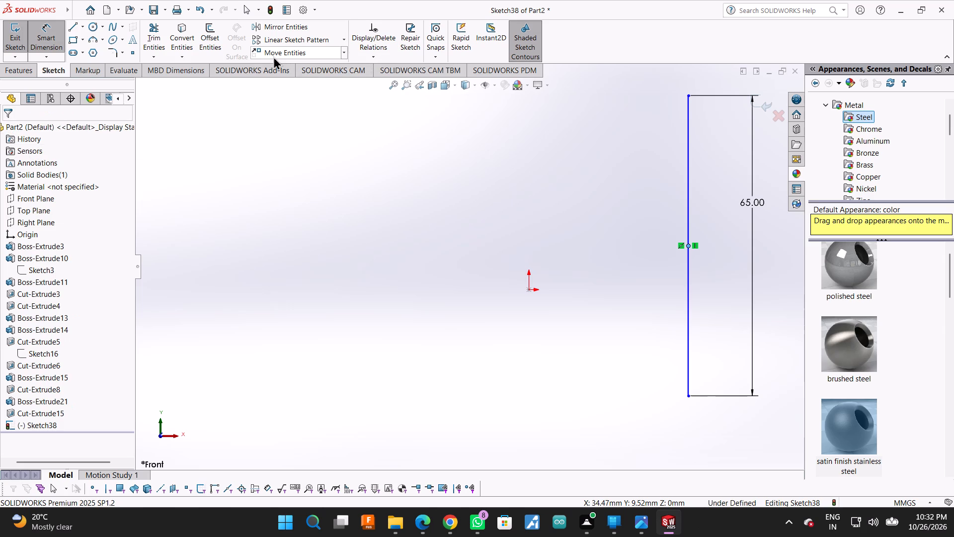
click(273, 56)
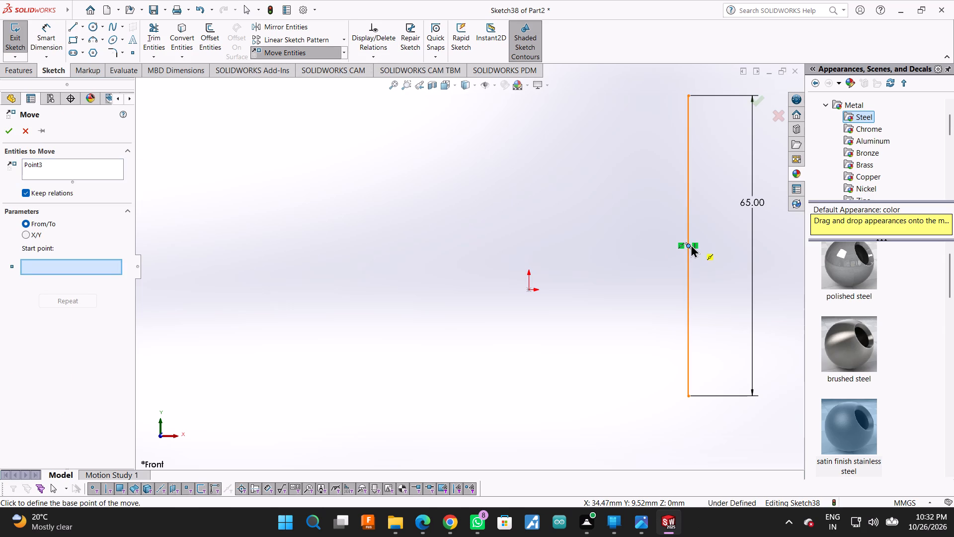
drag(691, 244, 563, 285)
click(559, 285)
drag(553, 284, 537, 287)
click(537, 287)
click(558, 285)
drag(558, 285, 546, 285)
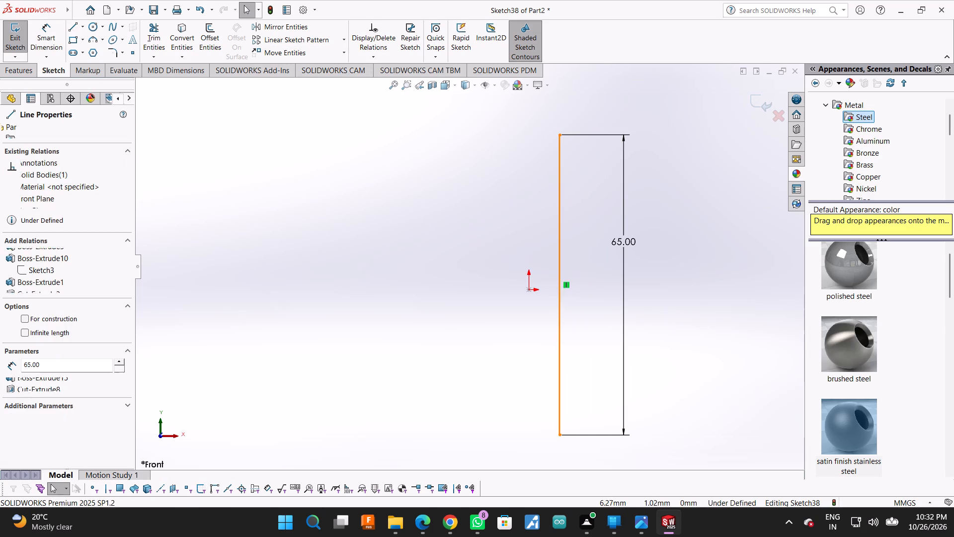
drag(546, 285, 536, 286)
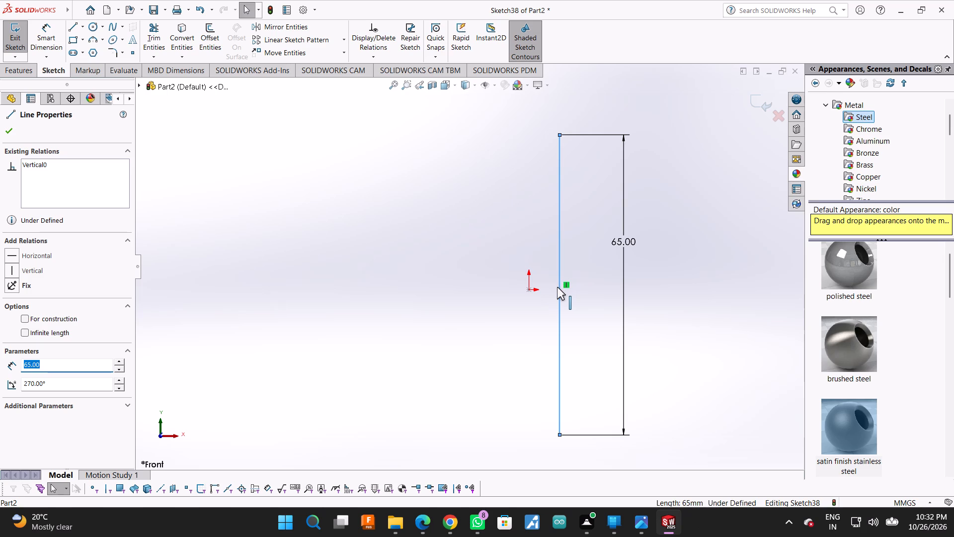
Try to align the vertical line with the origin freehand, leaving it about 6 mm away on the positive X side.
drag(560, 284, 530, 295)
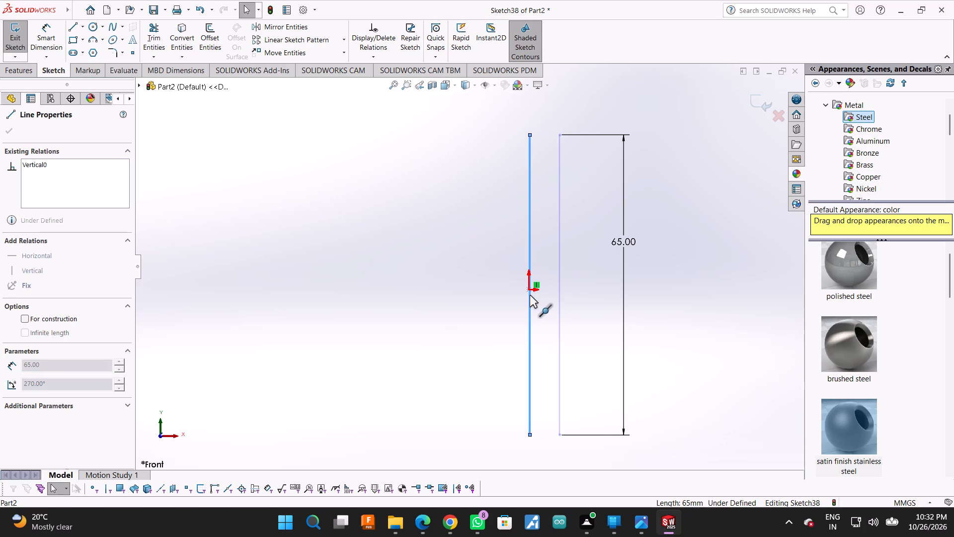
drag(530, 295, 561, 291)
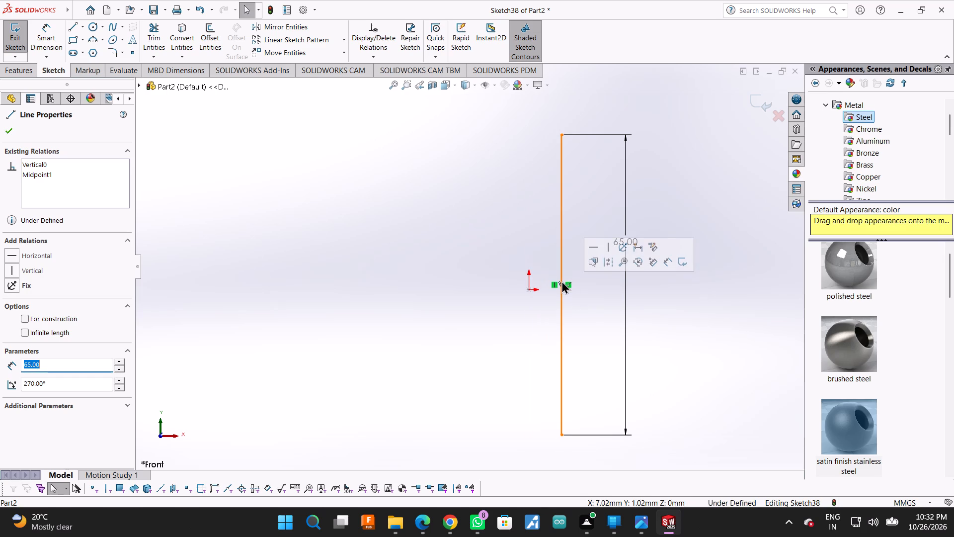
drag(559, 281, 556, 318)
drag(556, 318, 560, 315)
click(561, 314)
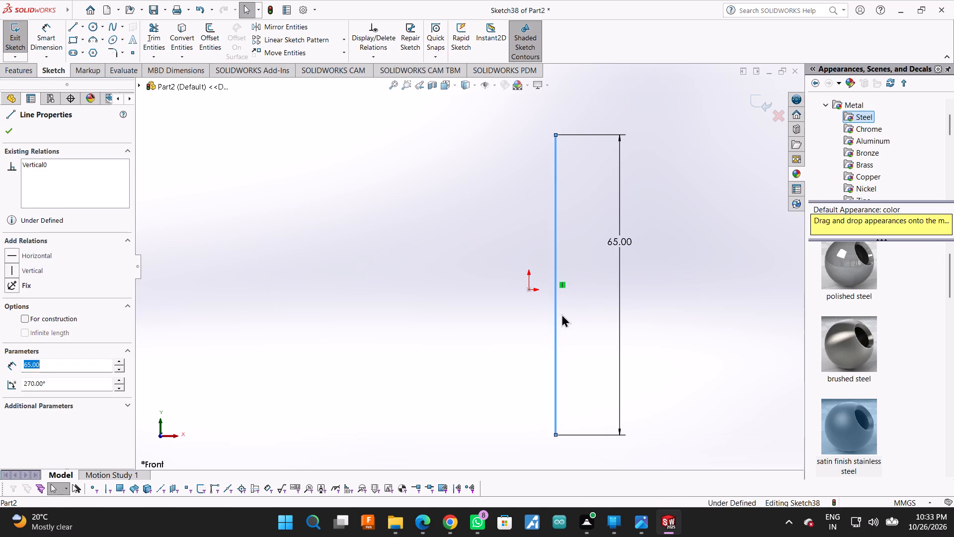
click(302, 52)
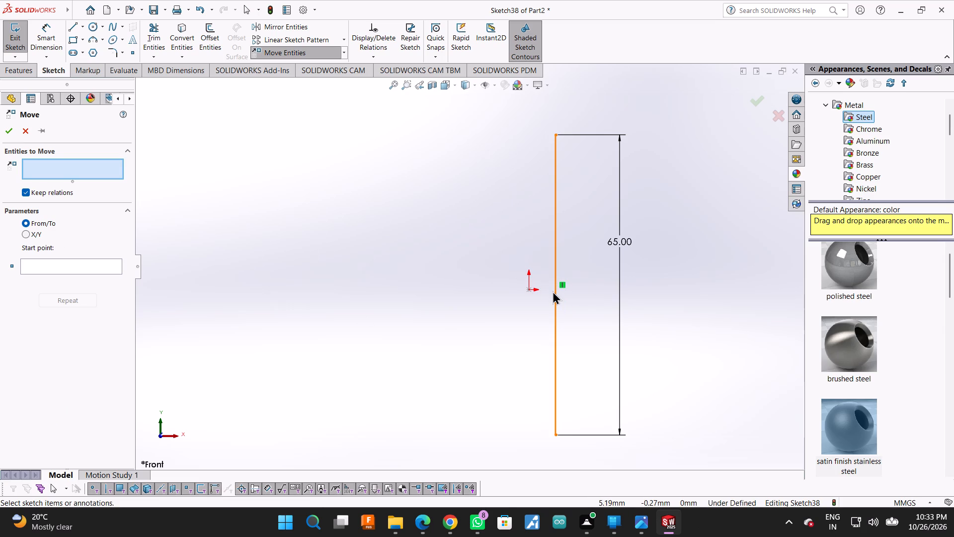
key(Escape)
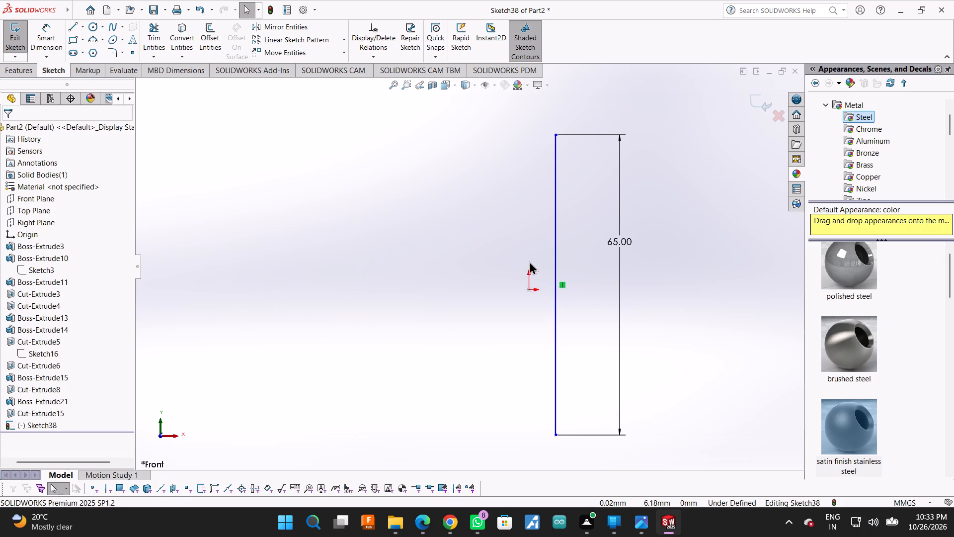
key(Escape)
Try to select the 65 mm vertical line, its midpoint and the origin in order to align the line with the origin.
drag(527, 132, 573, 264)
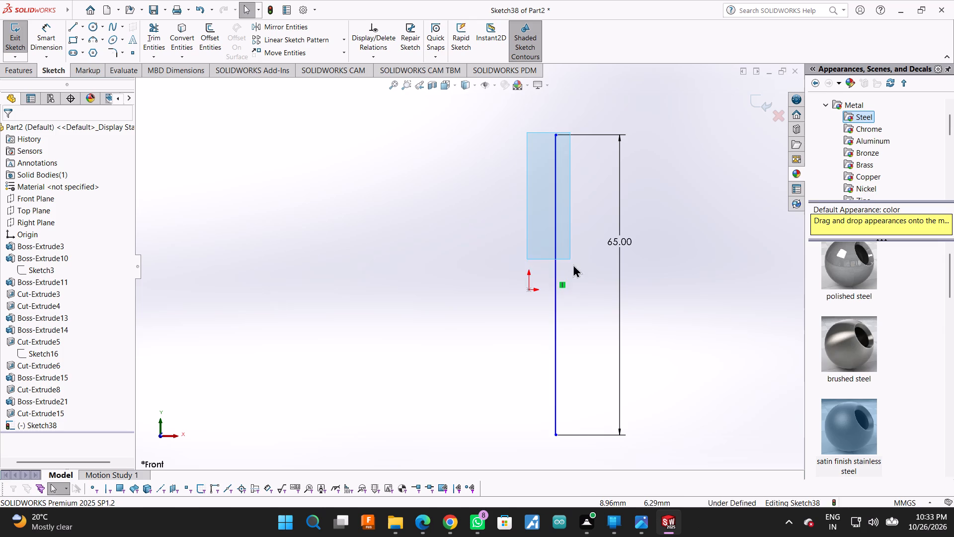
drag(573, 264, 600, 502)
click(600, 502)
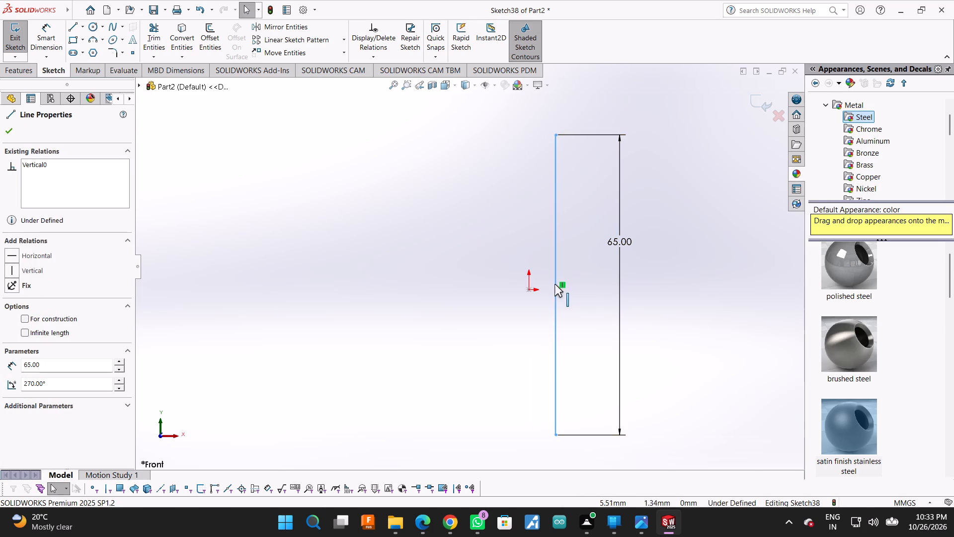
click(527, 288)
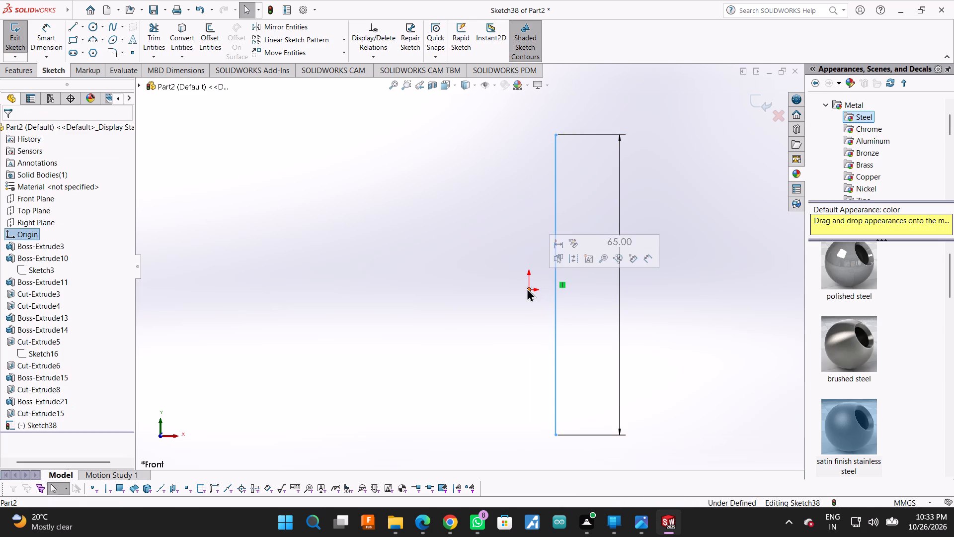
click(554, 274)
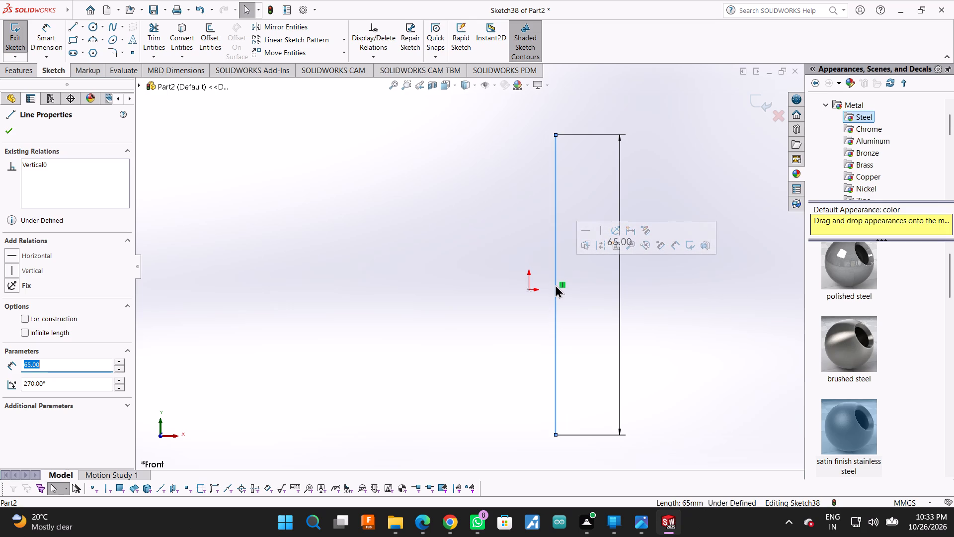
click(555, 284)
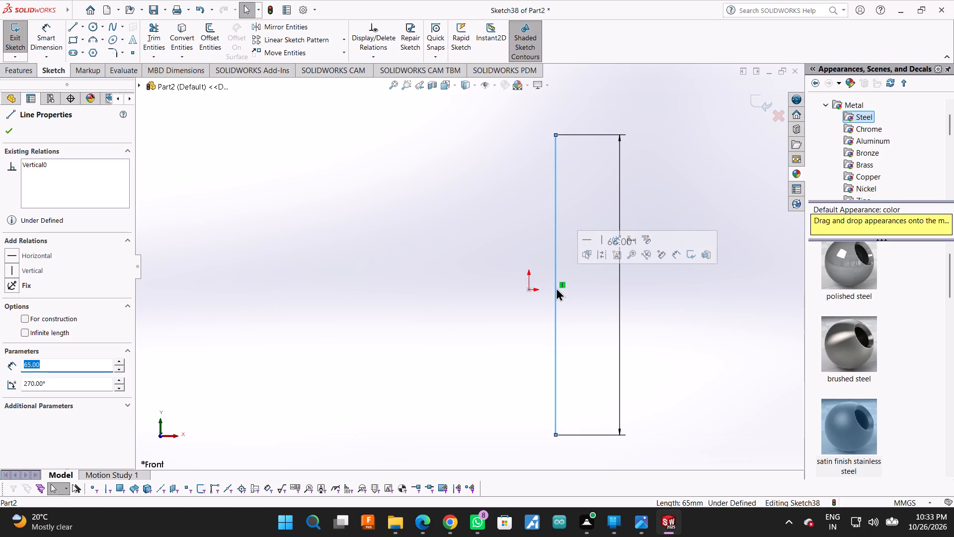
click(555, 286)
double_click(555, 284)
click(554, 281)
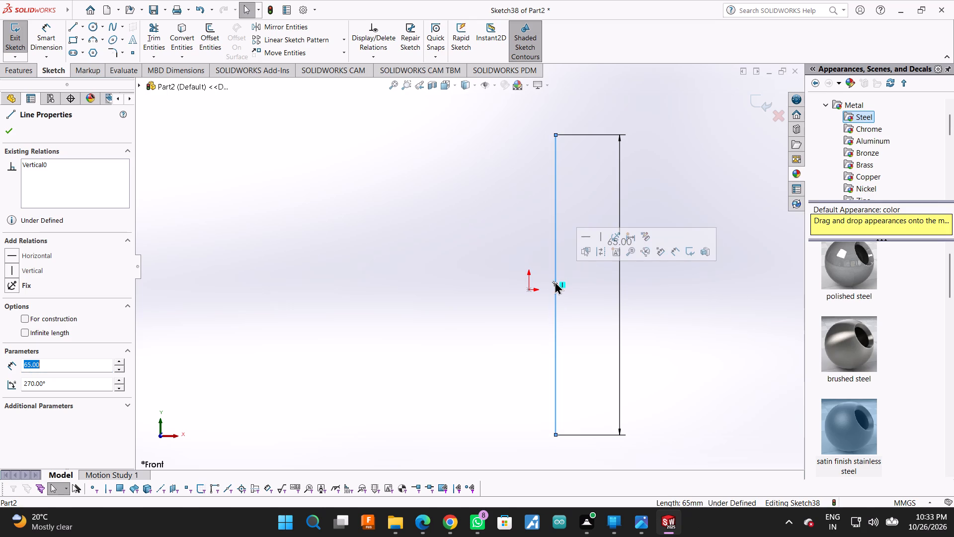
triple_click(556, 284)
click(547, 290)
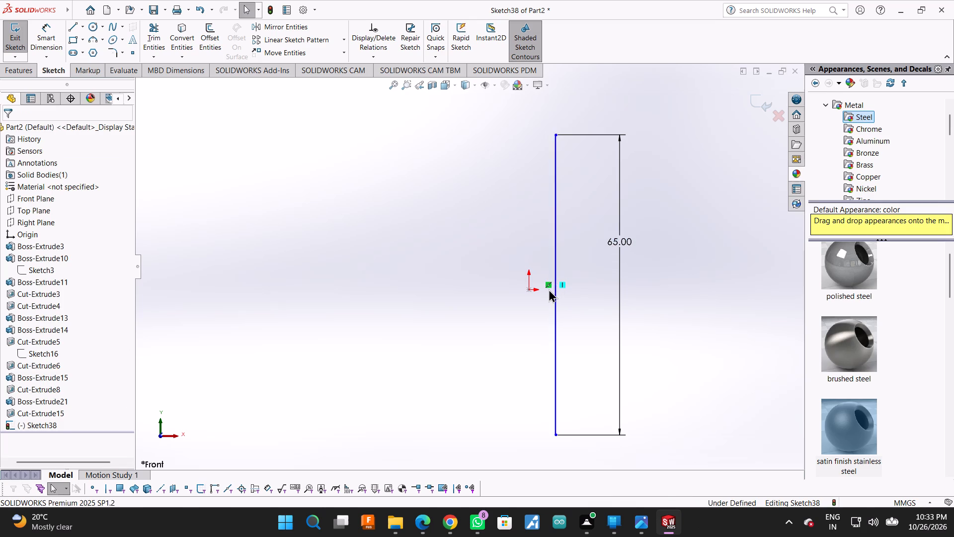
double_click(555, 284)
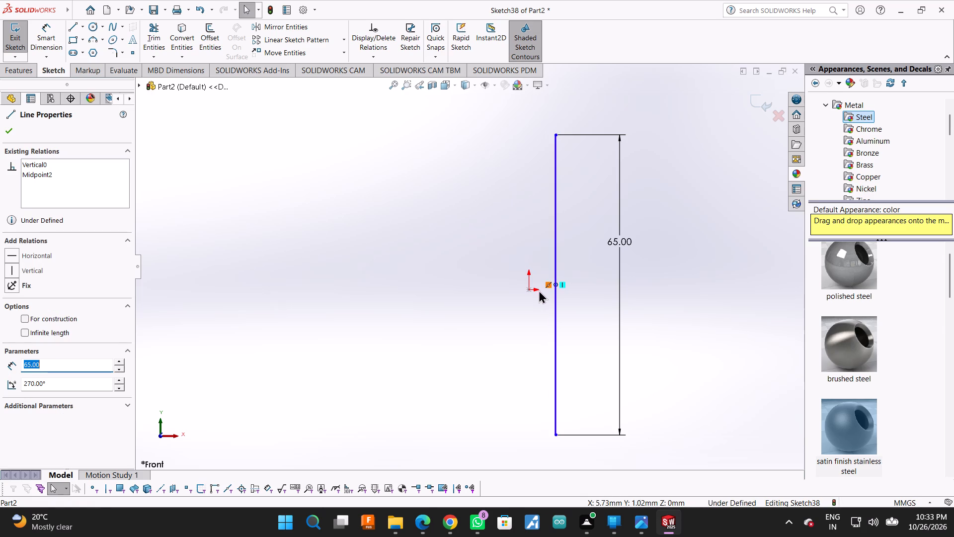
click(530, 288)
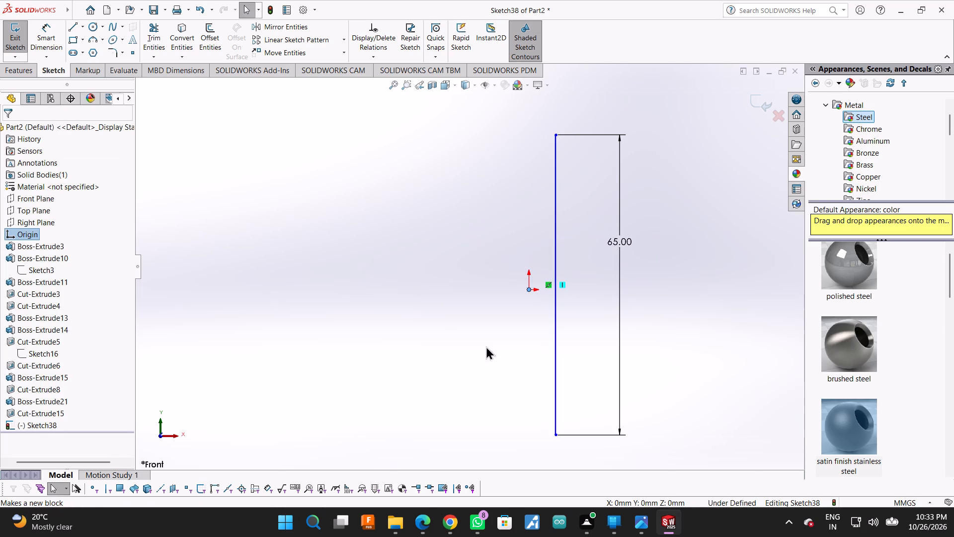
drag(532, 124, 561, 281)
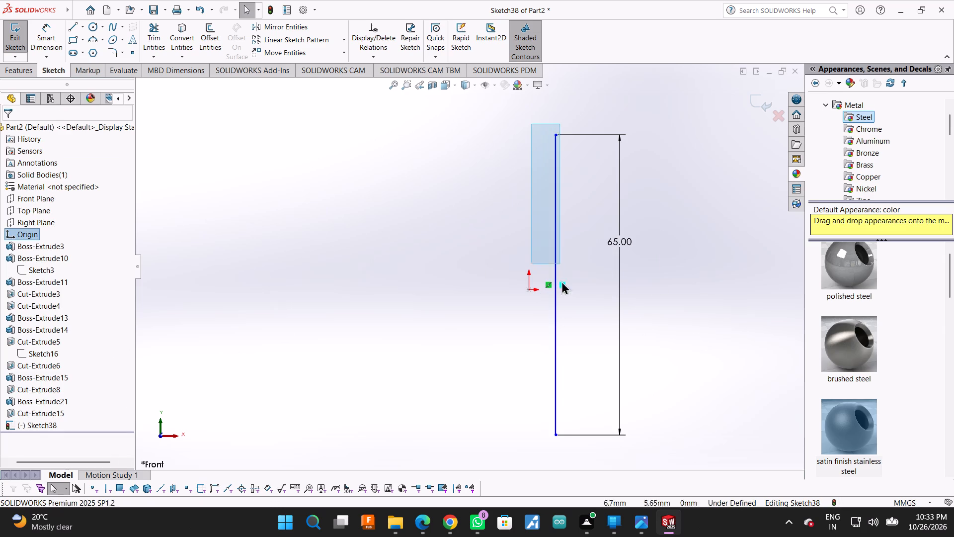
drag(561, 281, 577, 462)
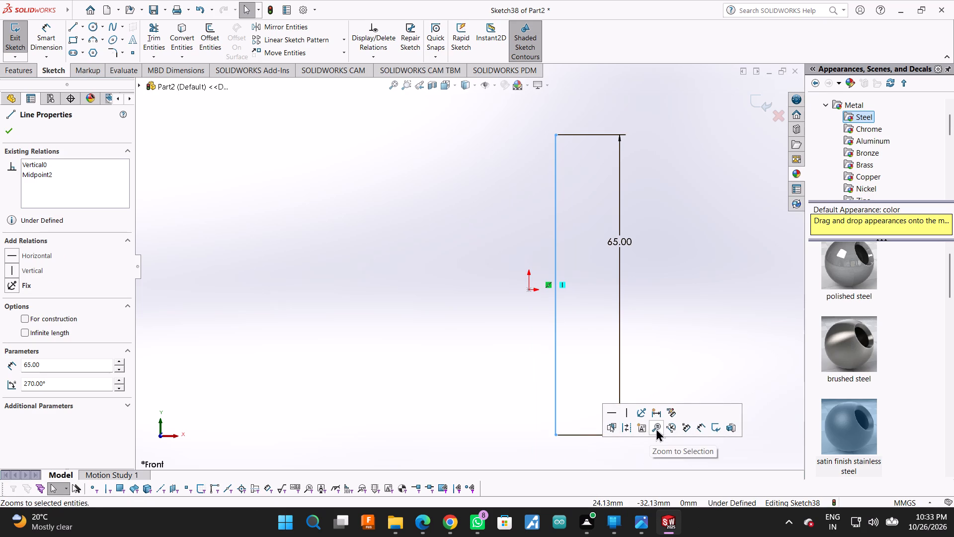
Undo the vertical line's moves toward the origin, back to its originally drawn position with the 65 mm dimension.
key(ctrl+z)
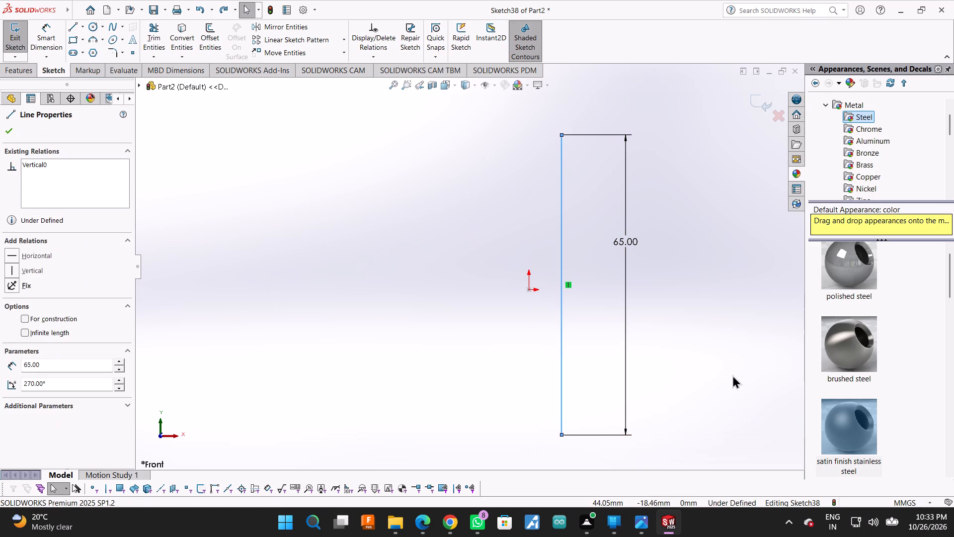
key(ctrl+z)
key(ctrl+z)
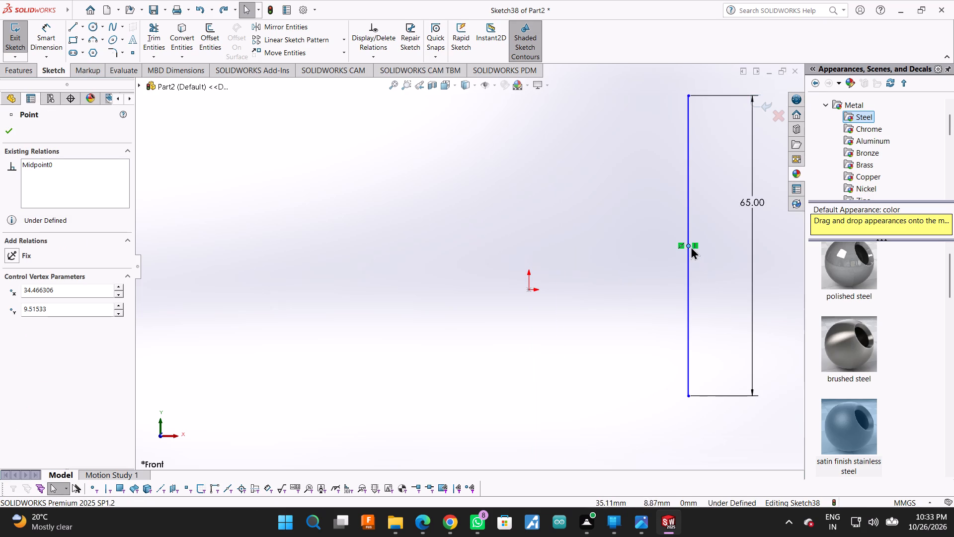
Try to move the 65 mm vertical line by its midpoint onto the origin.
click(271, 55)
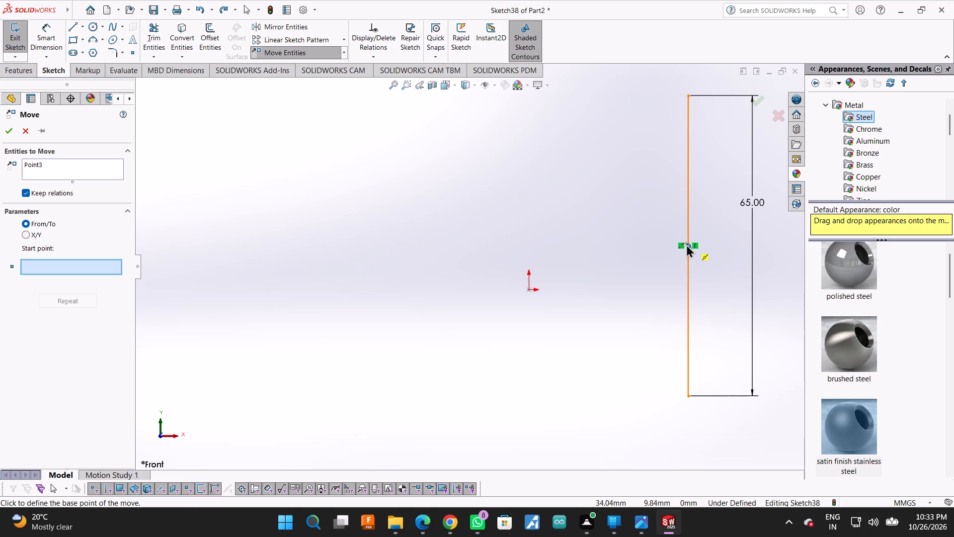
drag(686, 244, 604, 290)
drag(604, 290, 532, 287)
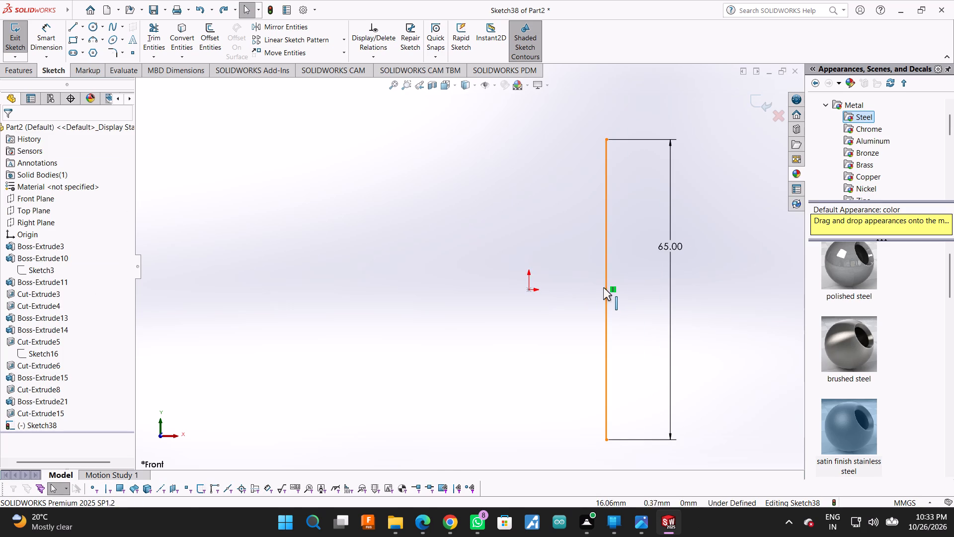
Undo the line's move, its 65 mm dimension and the vertical line itself, clearing the sketch.
key(ctrl+z)
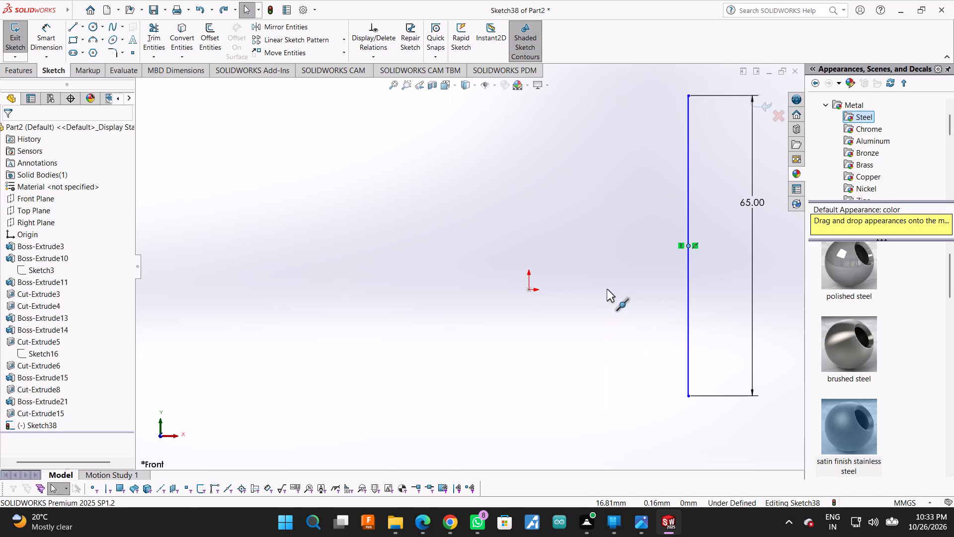
key(ctrl+z)
key(ctrl+z)
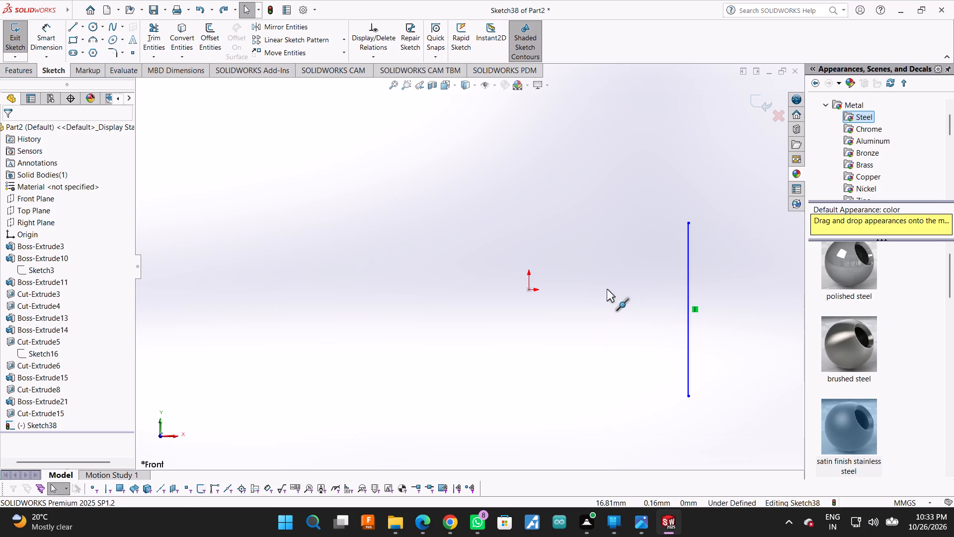
key(ctrl+z)
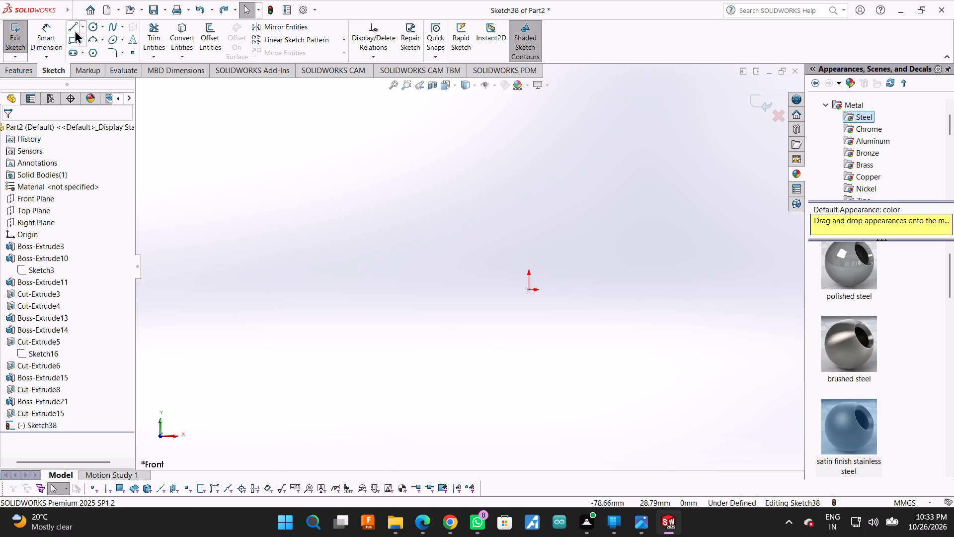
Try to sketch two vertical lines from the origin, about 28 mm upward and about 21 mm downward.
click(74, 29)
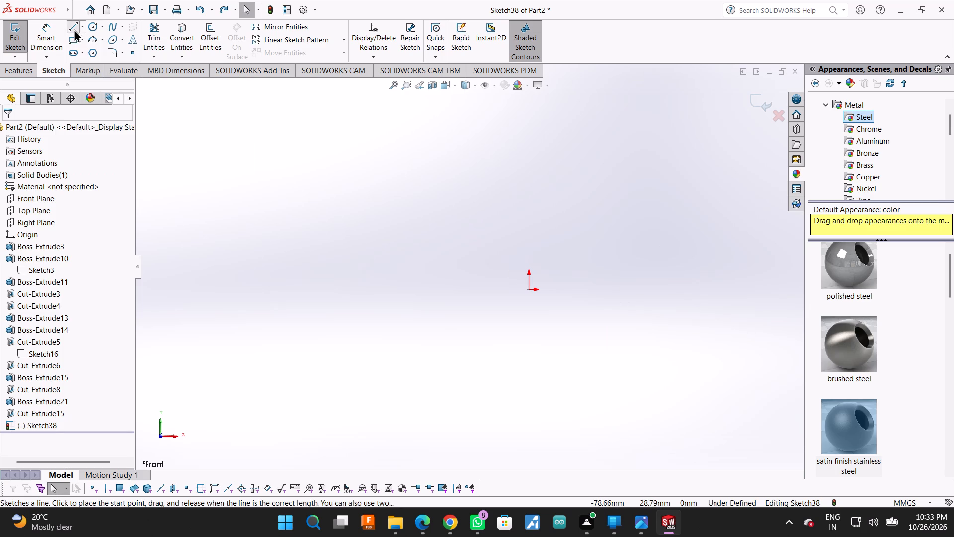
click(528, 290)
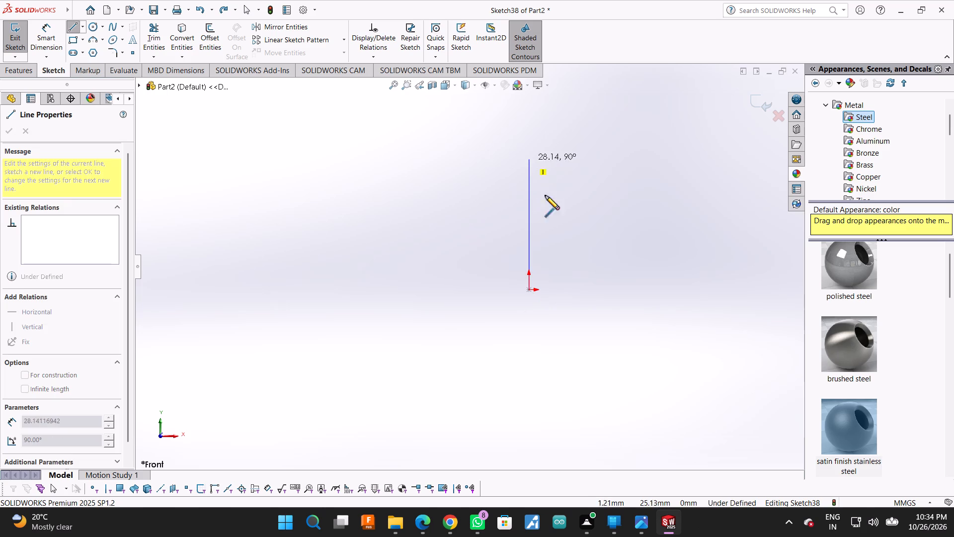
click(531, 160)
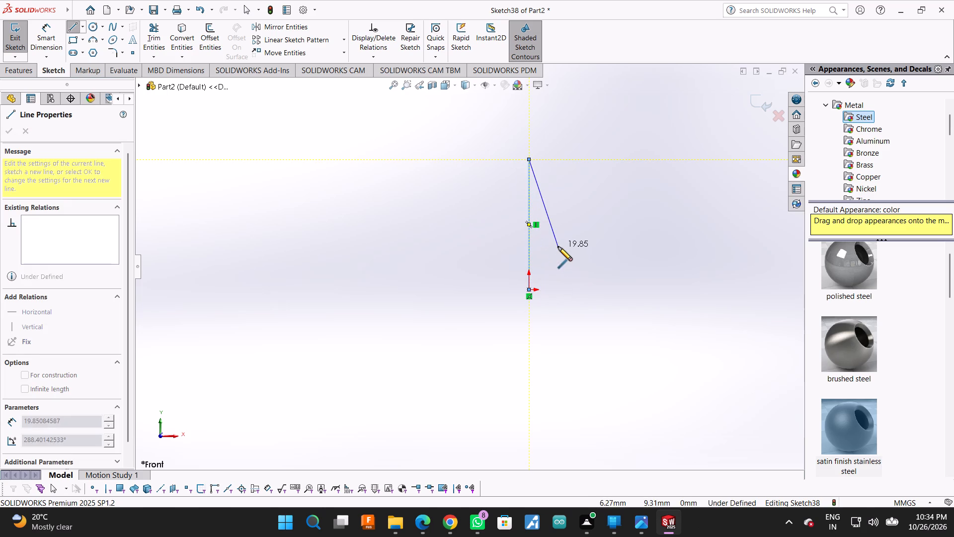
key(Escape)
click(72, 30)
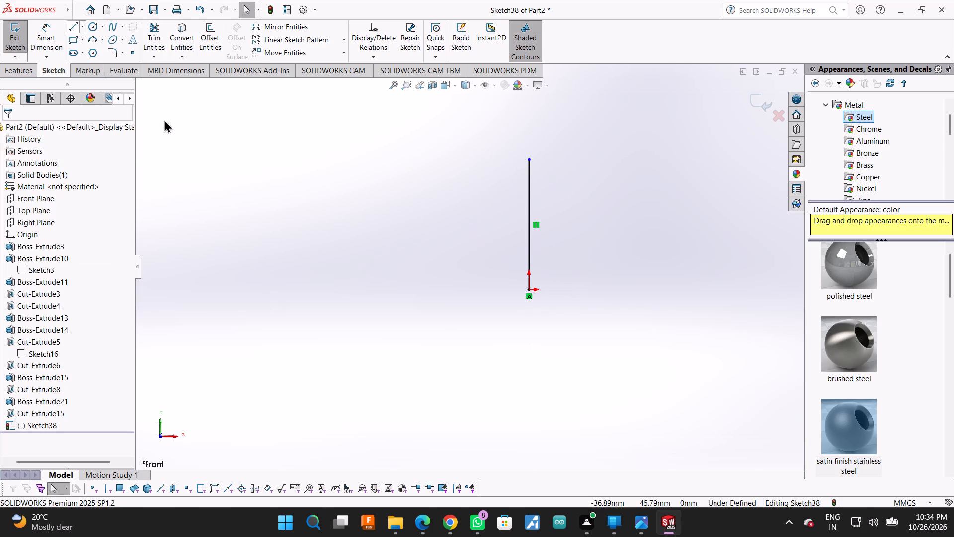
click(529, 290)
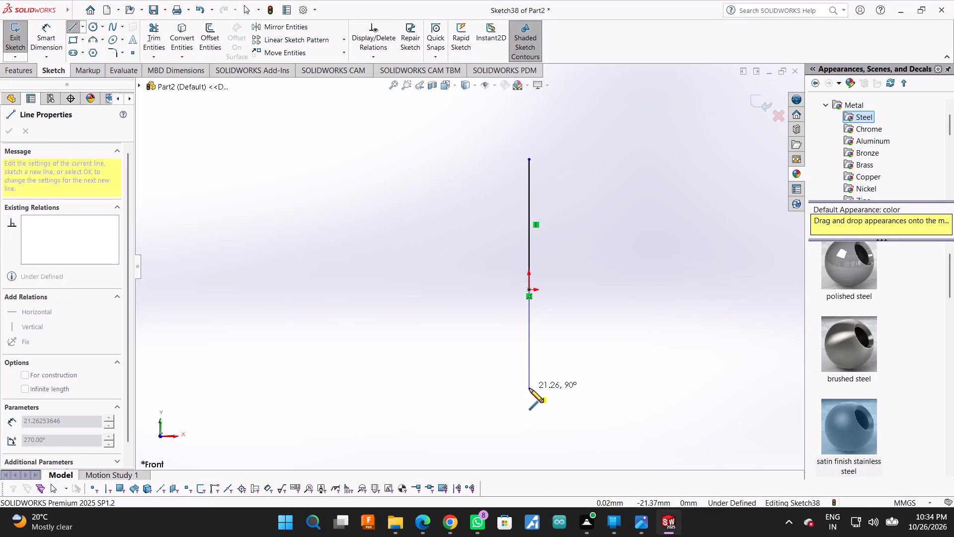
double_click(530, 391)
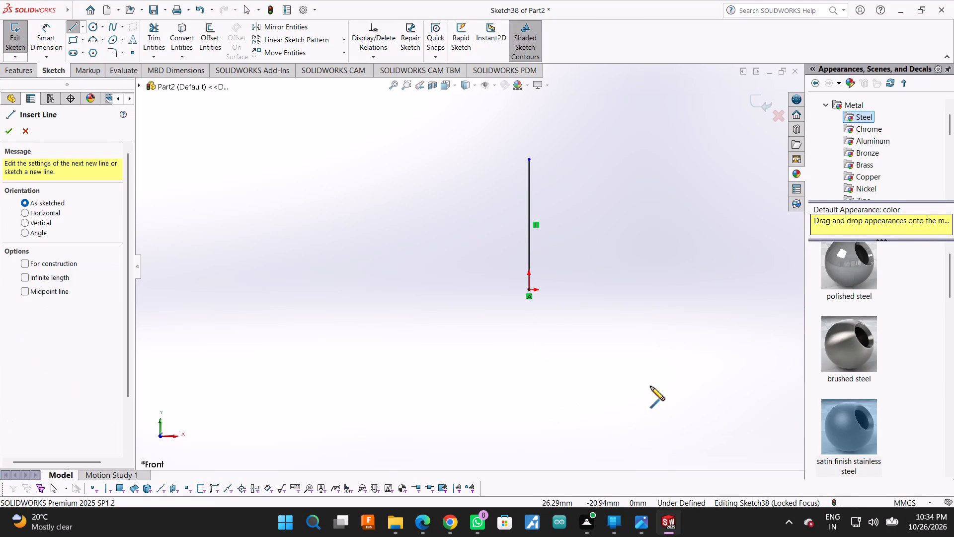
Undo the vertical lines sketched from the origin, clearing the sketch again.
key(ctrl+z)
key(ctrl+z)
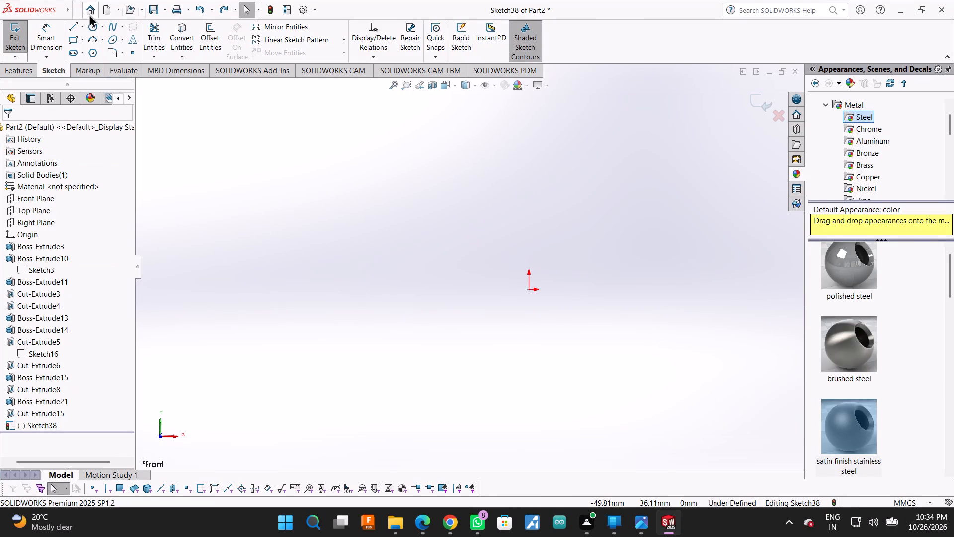
Sketch a vertical line about 52 mm long through the origin, starting about 31 mm above it.
click(73, 21)
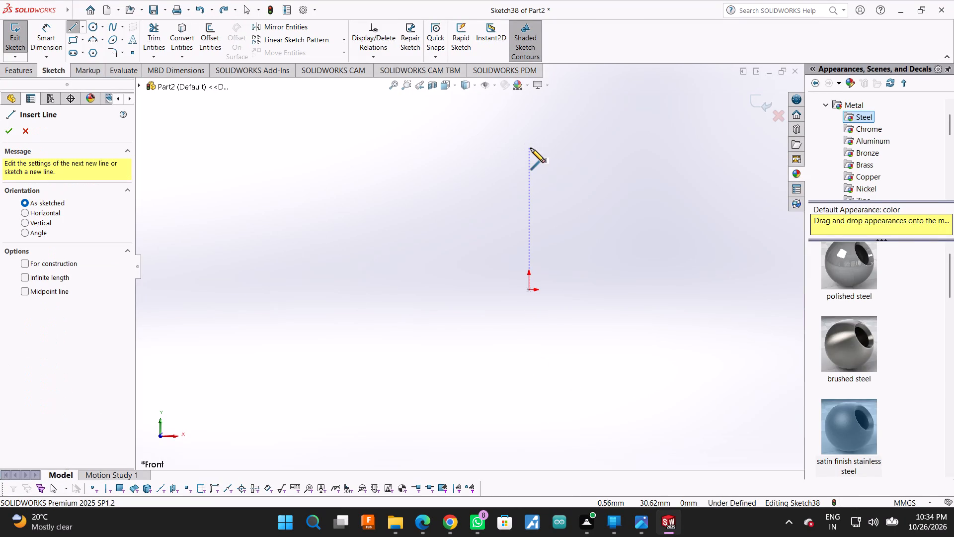
click(531, 148)
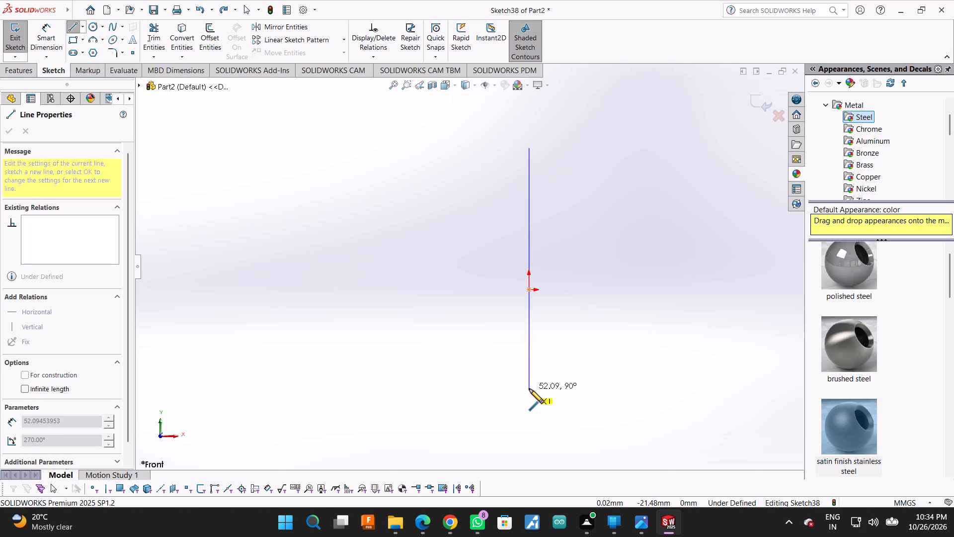
click(529, 389)
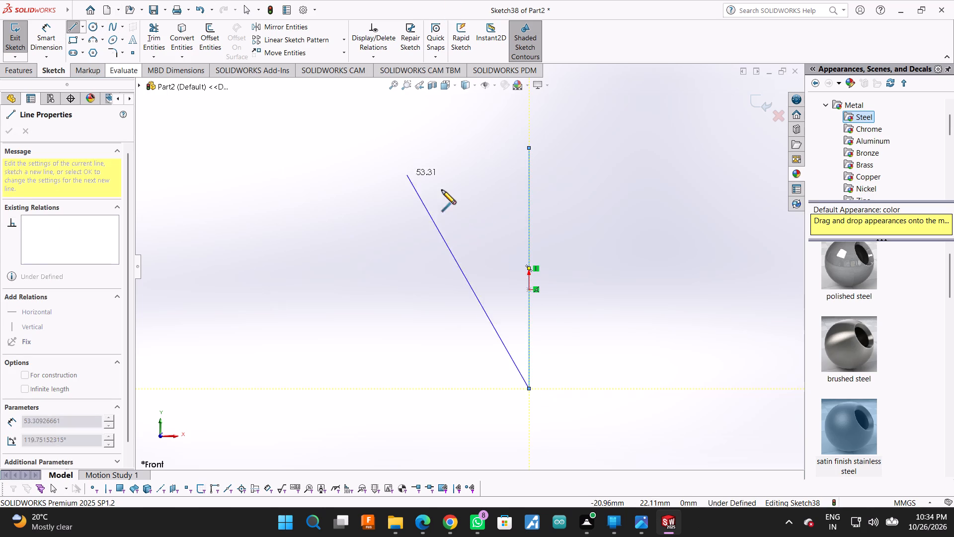
Dimension the vertical line between its two endpoints and set its length to 65 mm.
click(43, 26)
click(531, 147)
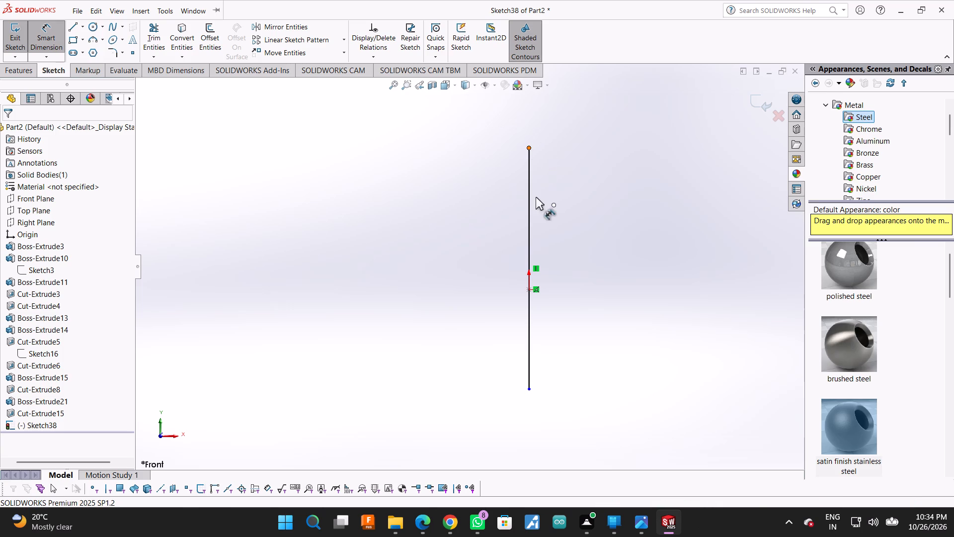
click(532, 389)
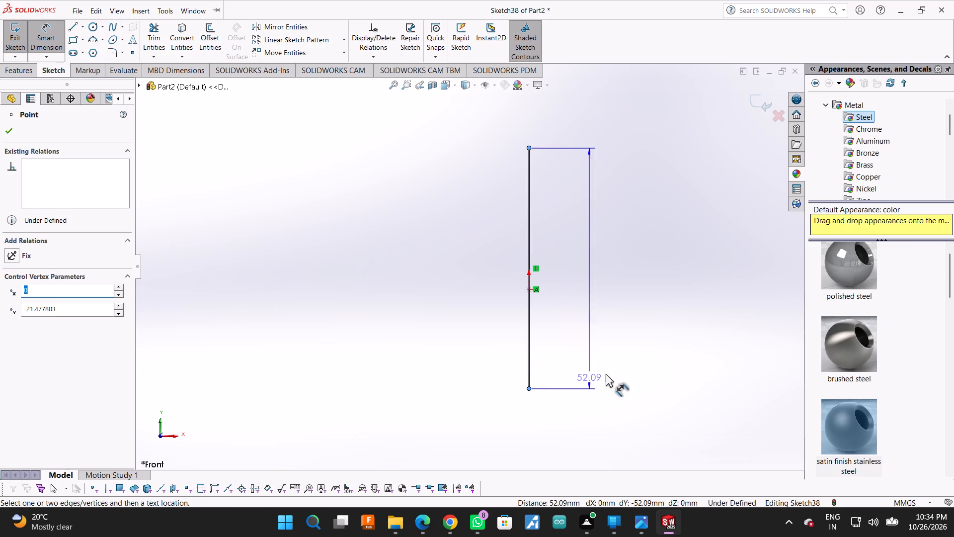
click(619, 370)
text(65)
key(Return)
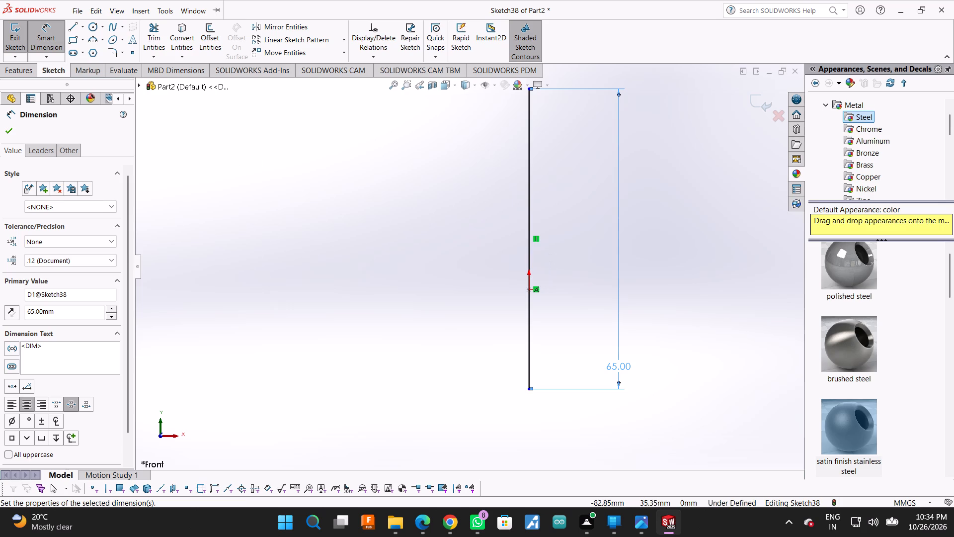
click(9, 131)
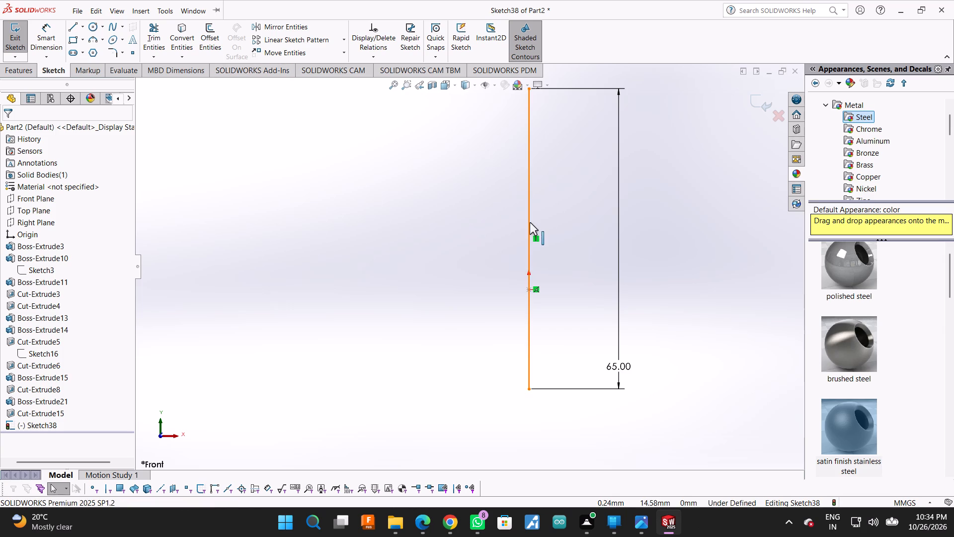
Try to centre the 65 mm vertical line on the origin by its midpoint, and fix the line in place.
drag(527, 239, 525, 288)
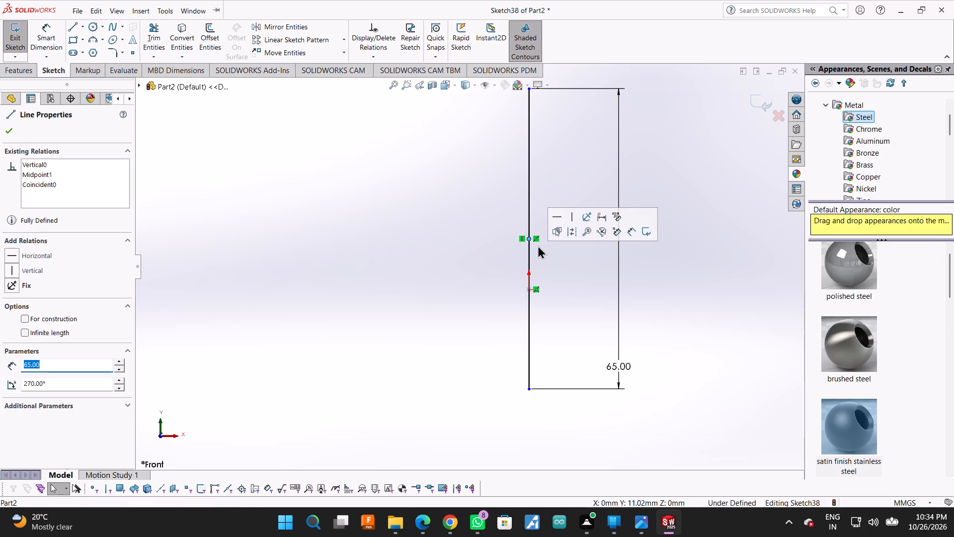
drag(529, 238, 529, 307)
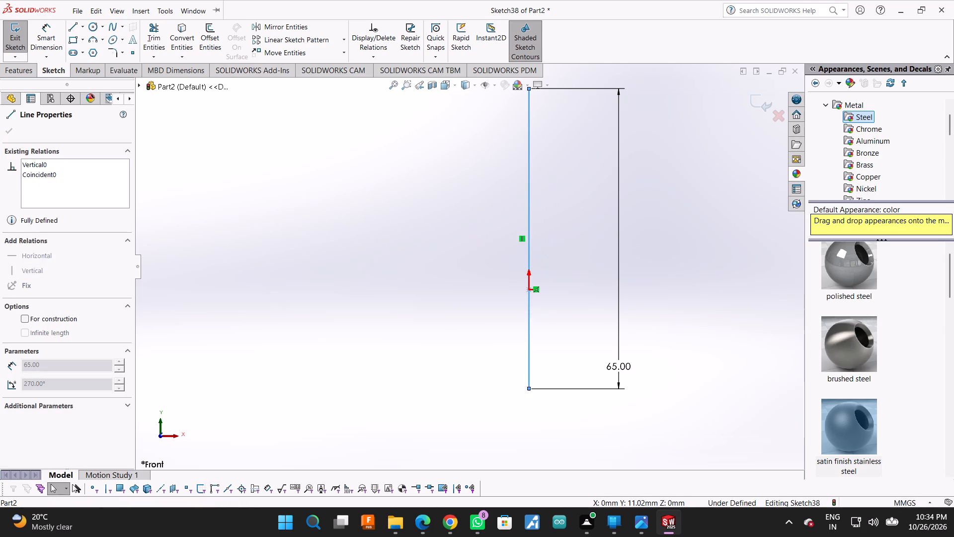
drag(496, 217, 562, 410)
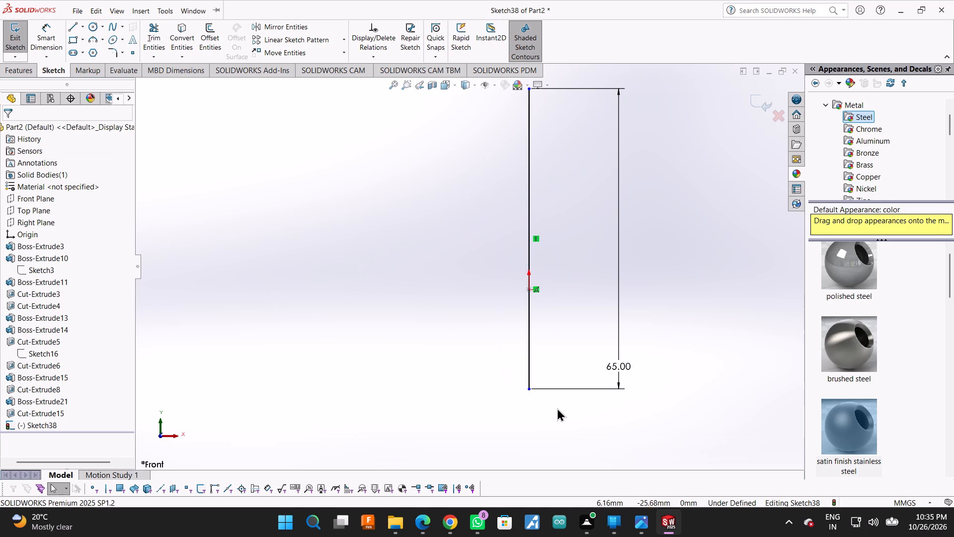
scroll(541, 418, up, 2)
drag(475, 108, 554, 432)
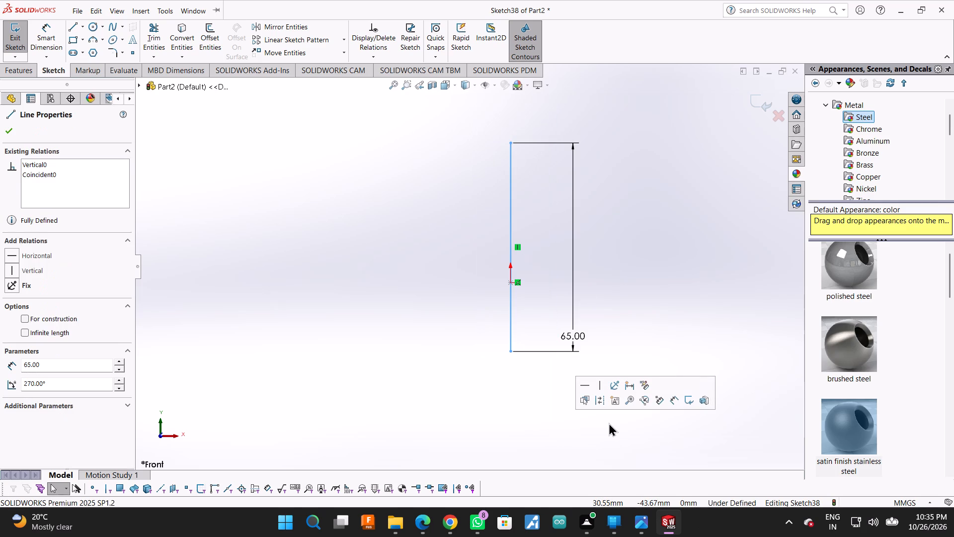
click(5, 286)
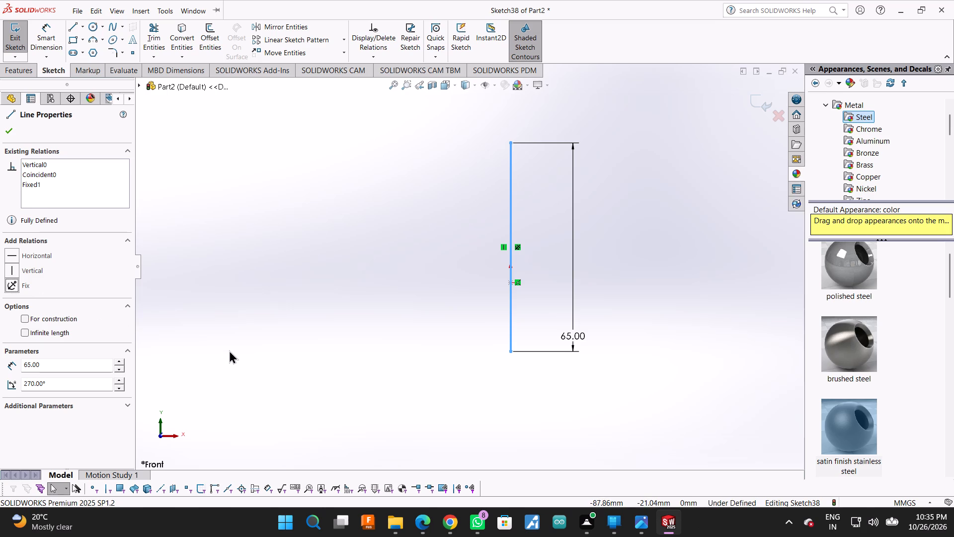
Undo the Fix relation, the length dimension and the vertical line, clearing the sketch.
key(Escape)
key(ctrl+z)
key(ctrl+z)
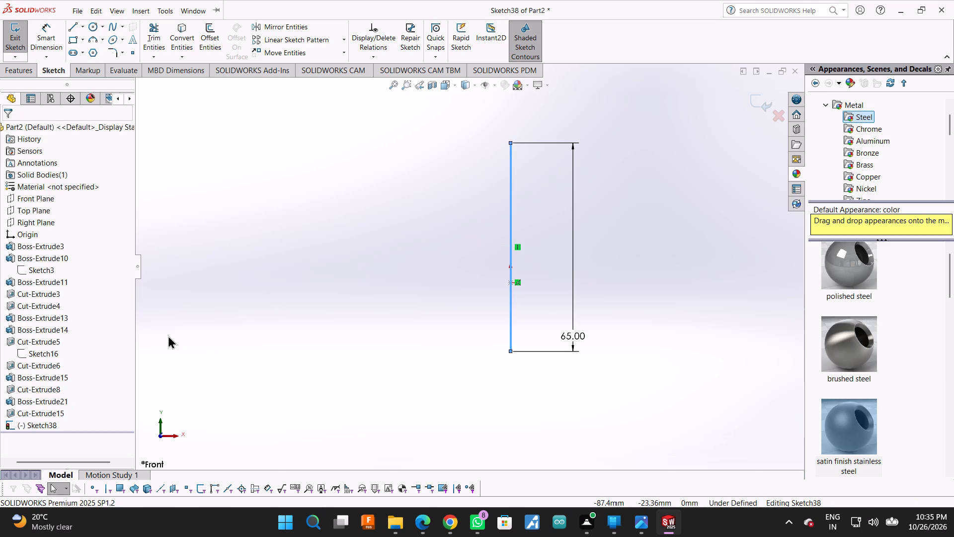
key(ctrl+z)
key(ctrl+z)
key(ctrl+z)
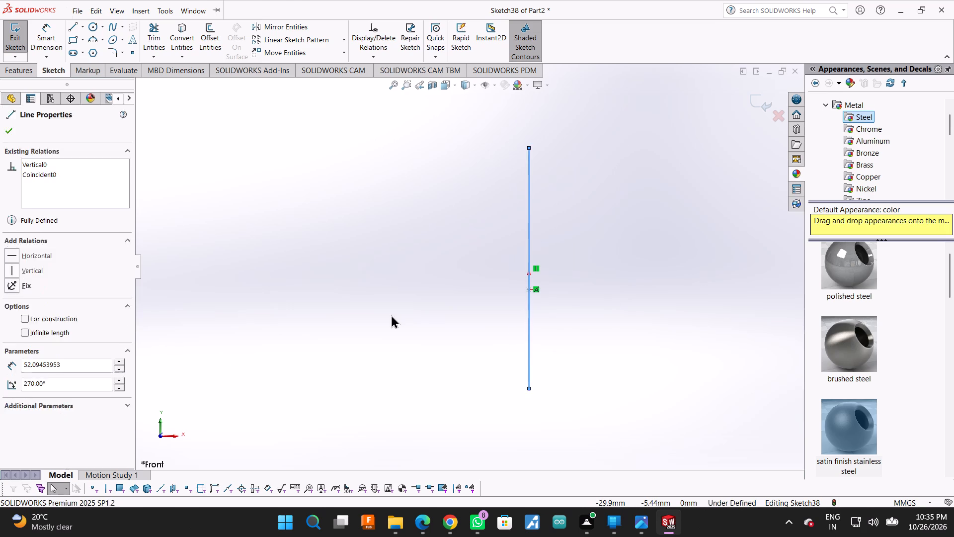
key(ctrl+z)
Sketch two vertical lines from the origin, one about 26 mm upward and one about 29 mm downward.
click(69, 30)
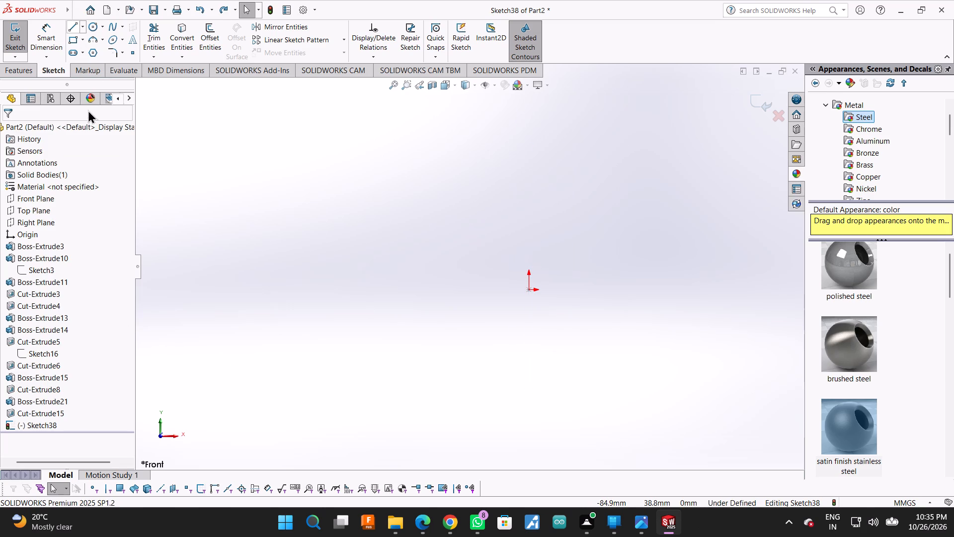
click(528, 291)
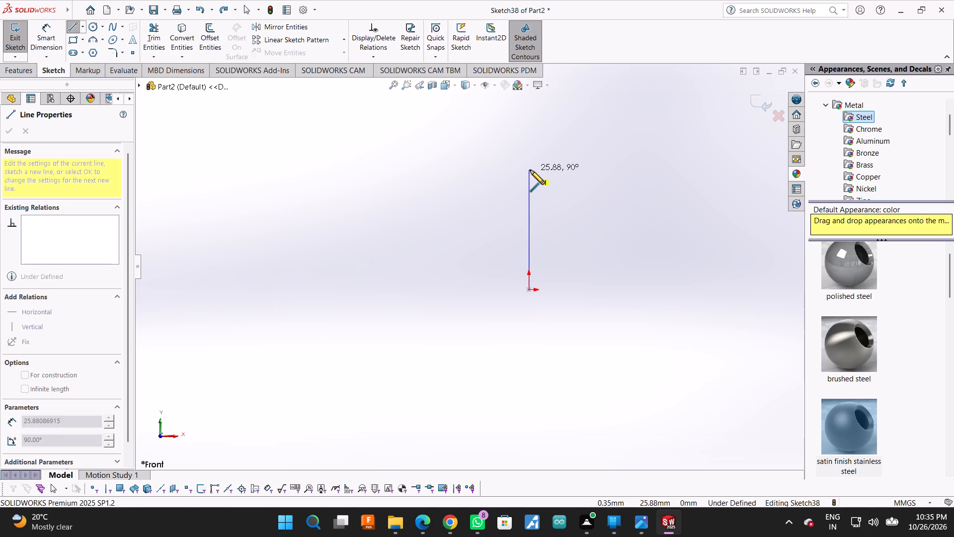
click(530, 170)
click(70, 22)
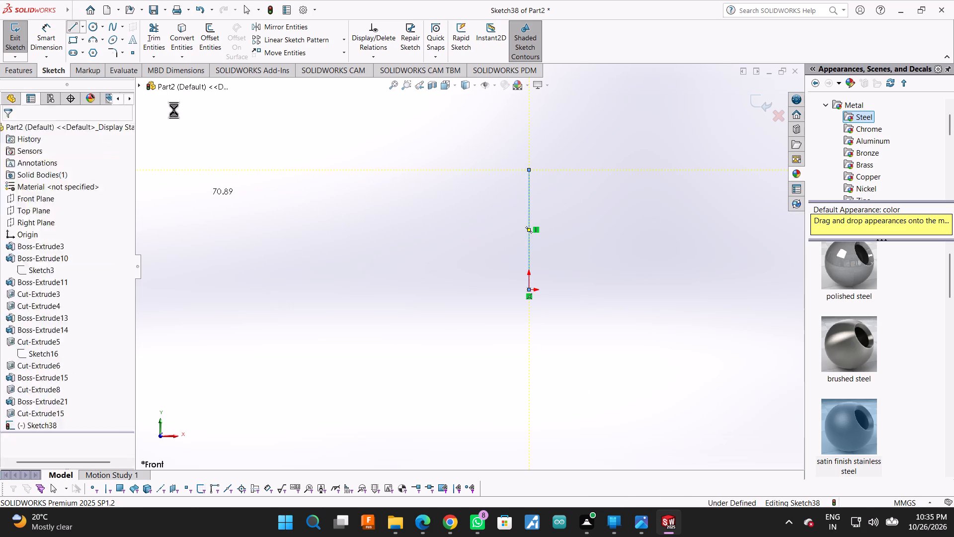
double_click(527, 287)
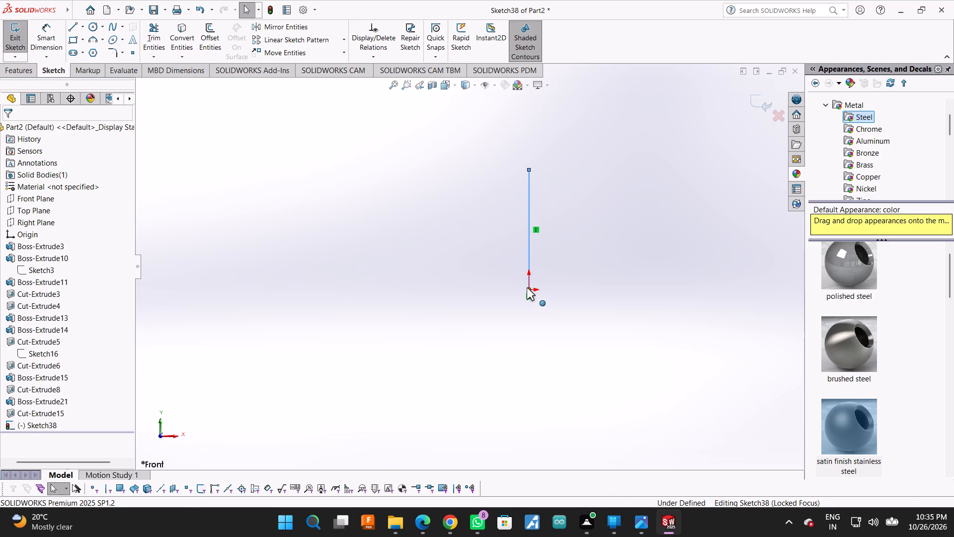
click(72, 30)
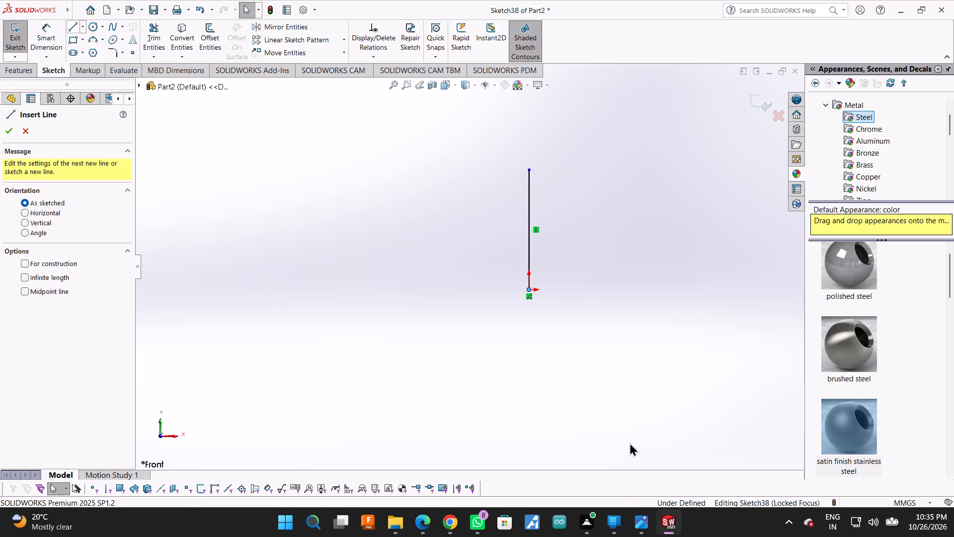
click(527, 291)
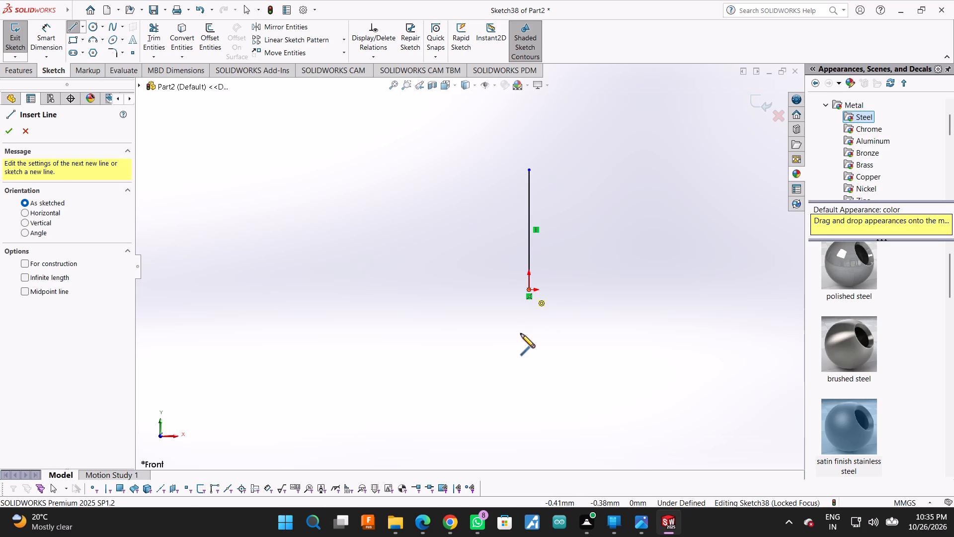
click(530, 423)
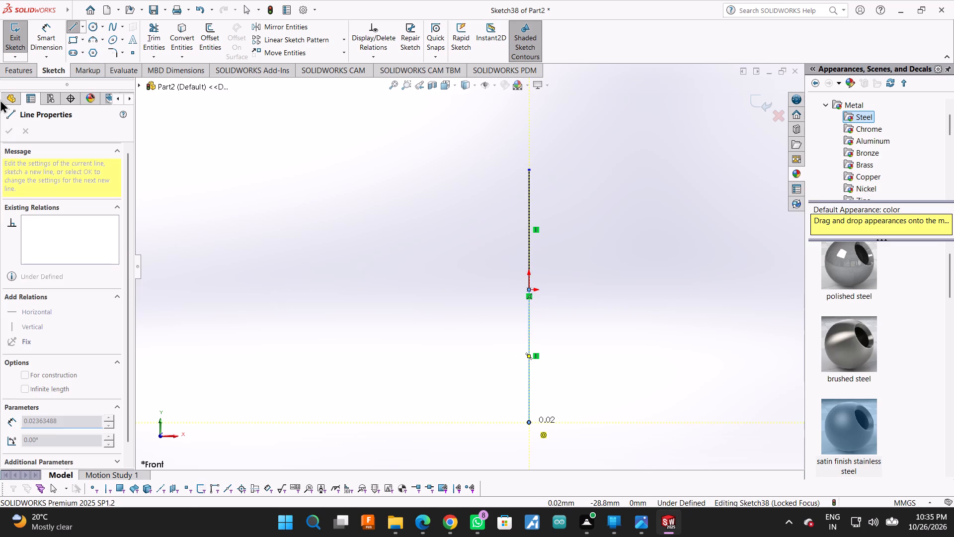
Dimension the vertical lines above and below the origin, setting each length to 65/2 (32.5 mm).
click(55, 33)
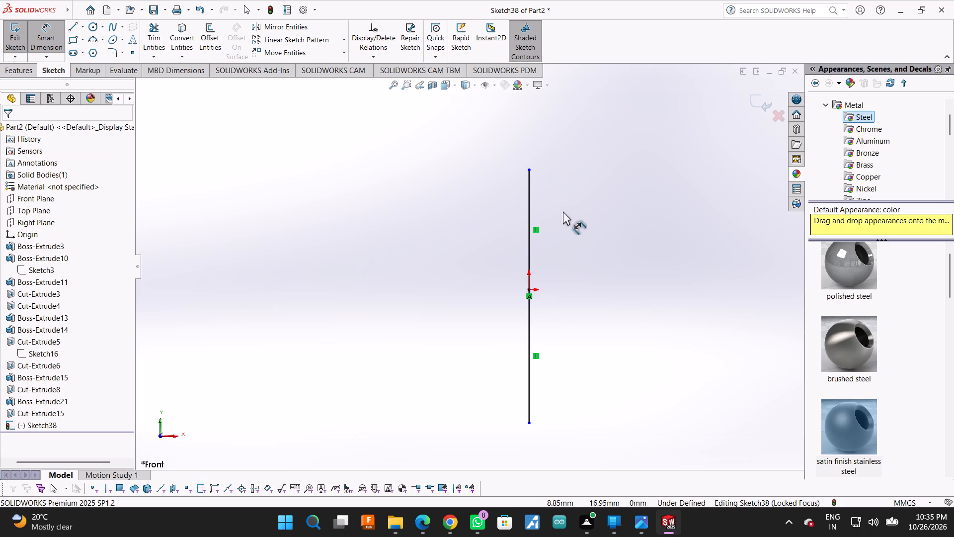
click(529, 204)
click(604, 197)
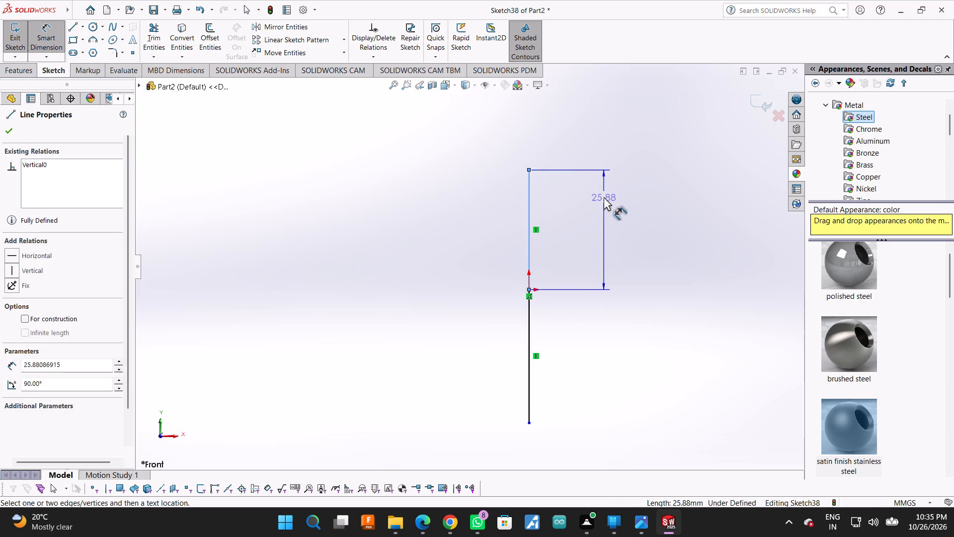
text(65/2)
key(Return)
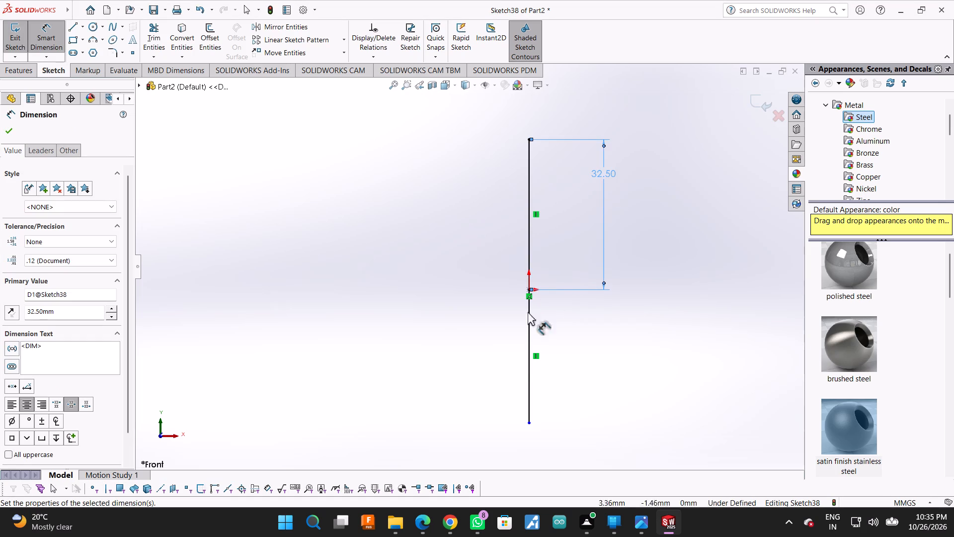
click(528, 362)
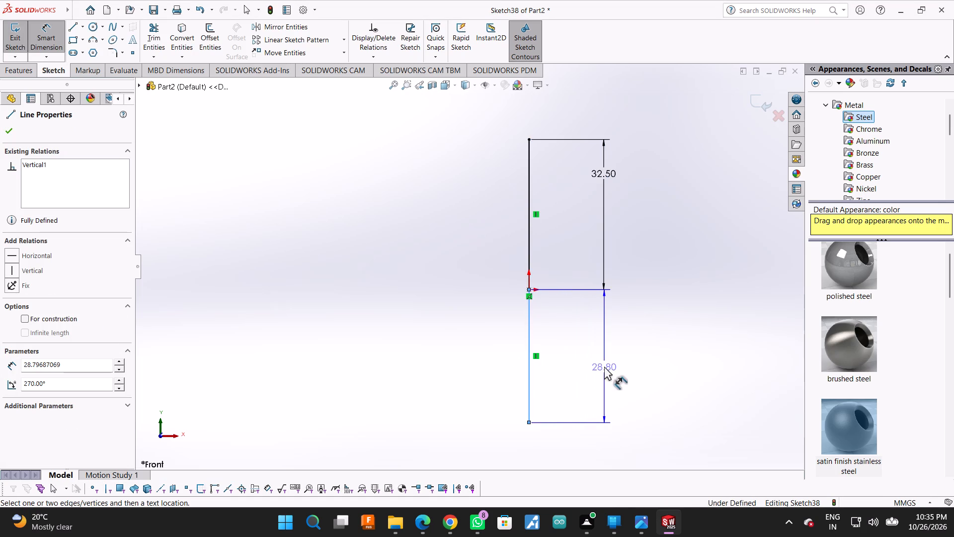
click(602, 368)
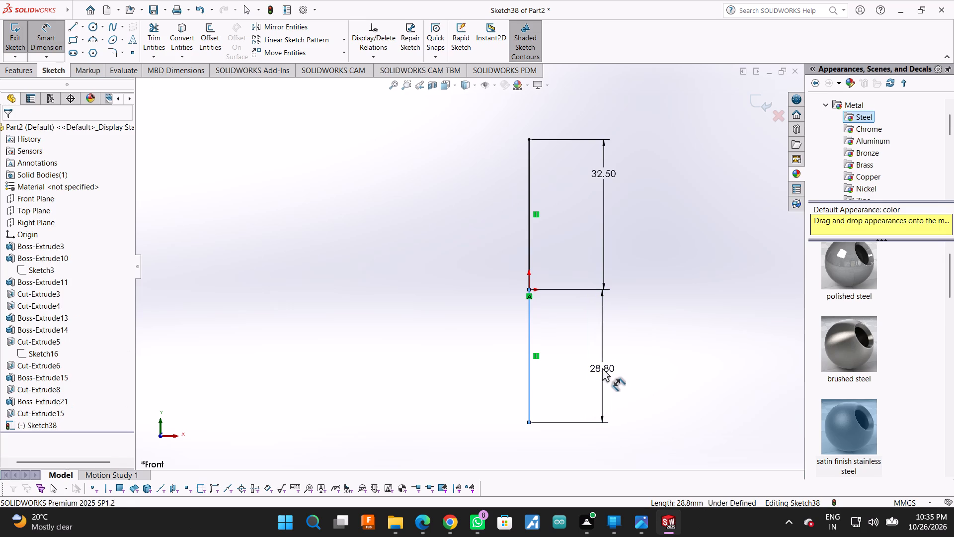
text(65/2)
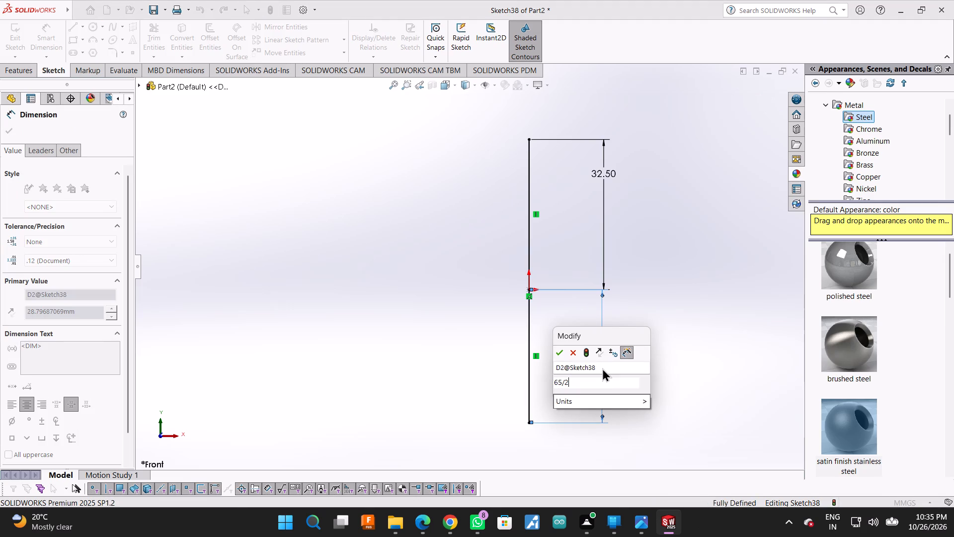
key(Return)
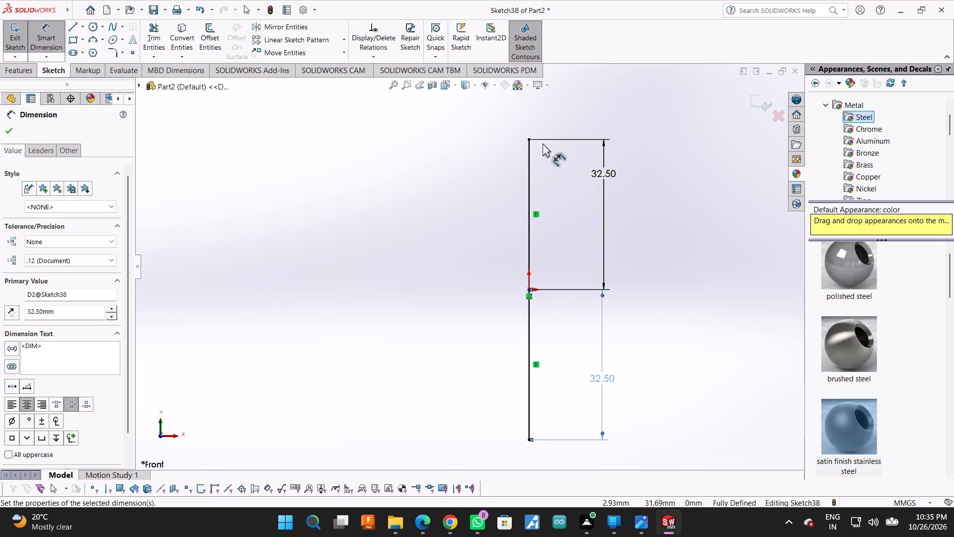
Add a driven overall dimension between the outer endpoints of the two vertical lines.
click(527, 138)
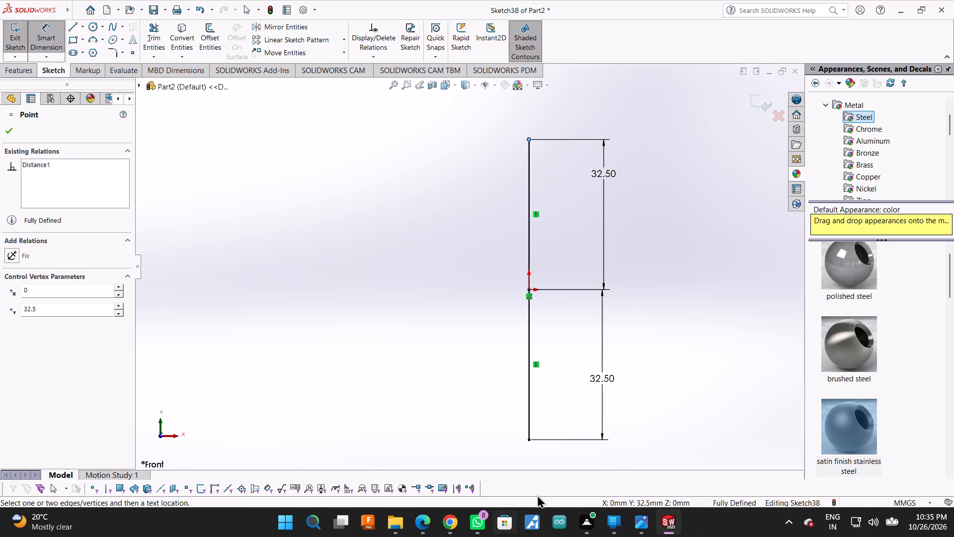
click(528, 440)
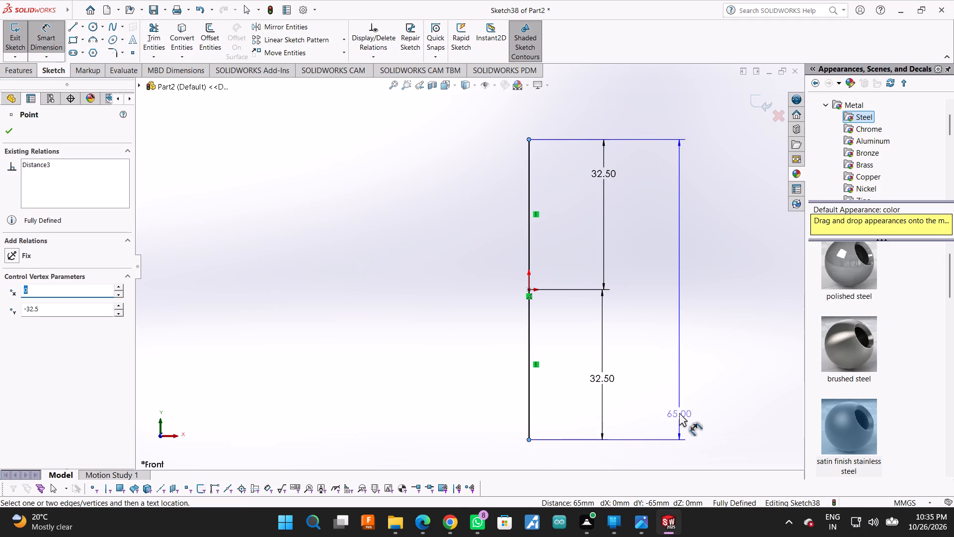
click(681, 291)
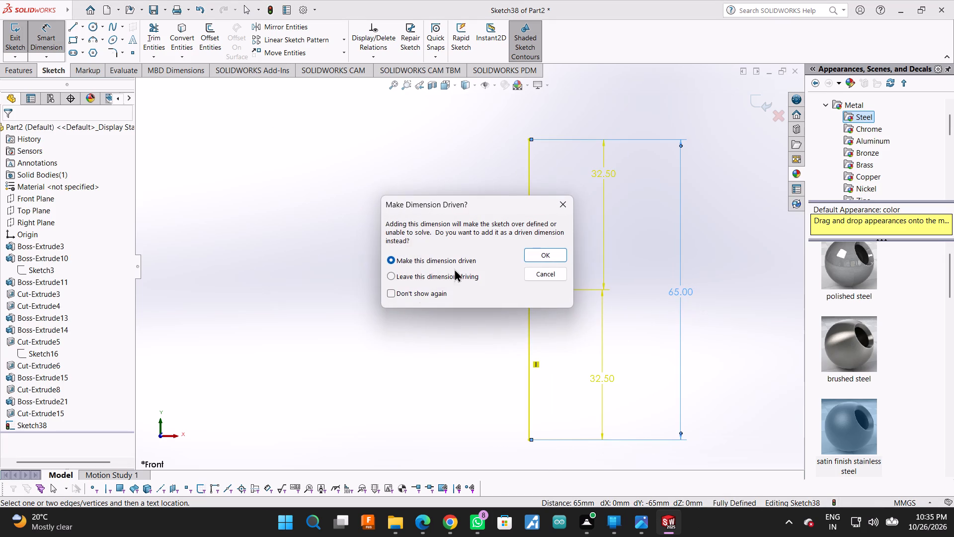
click(538, 248)
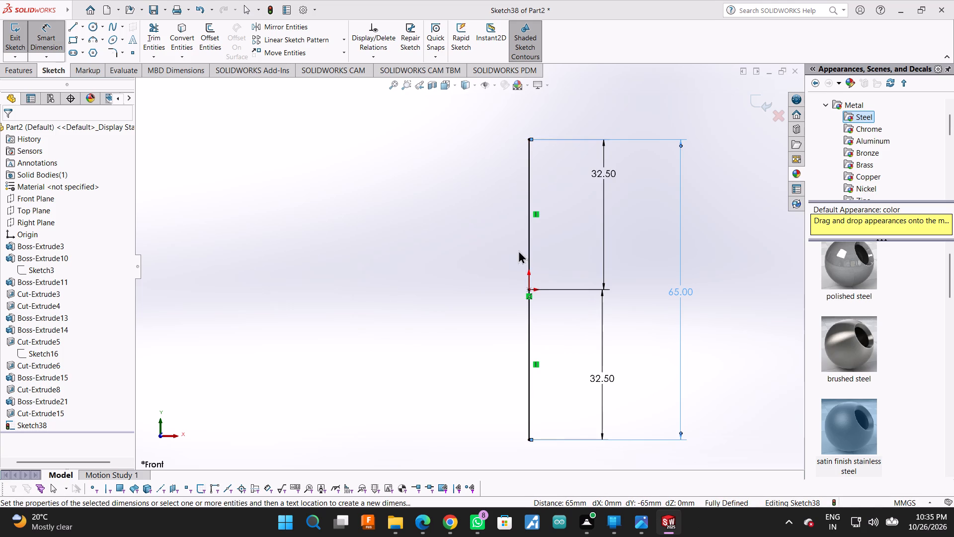
double_click(0, 129)
click(7, 131)
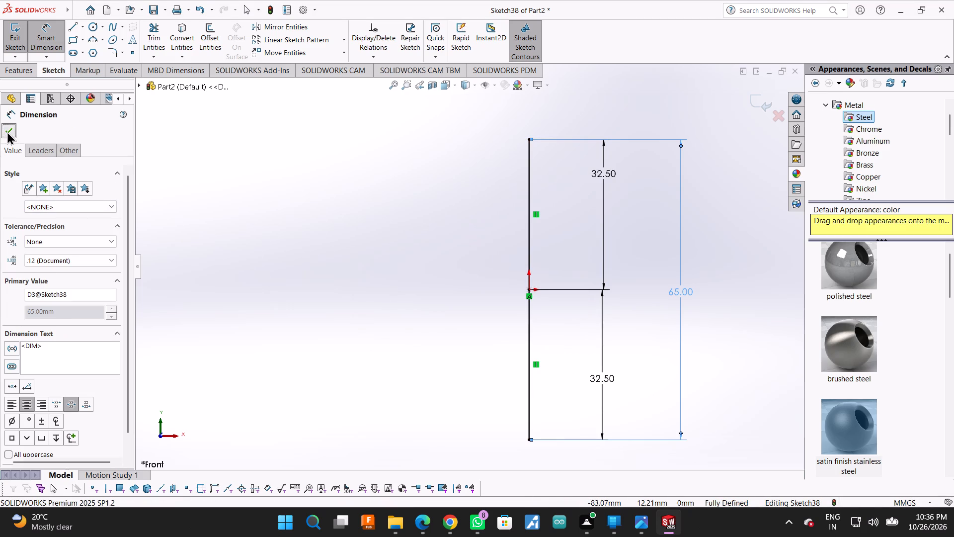
Sketch three lines joining the outer endpoints of the vertical lines into a closed rectangle extending about 40 mm in negative X.
click(71, 28)
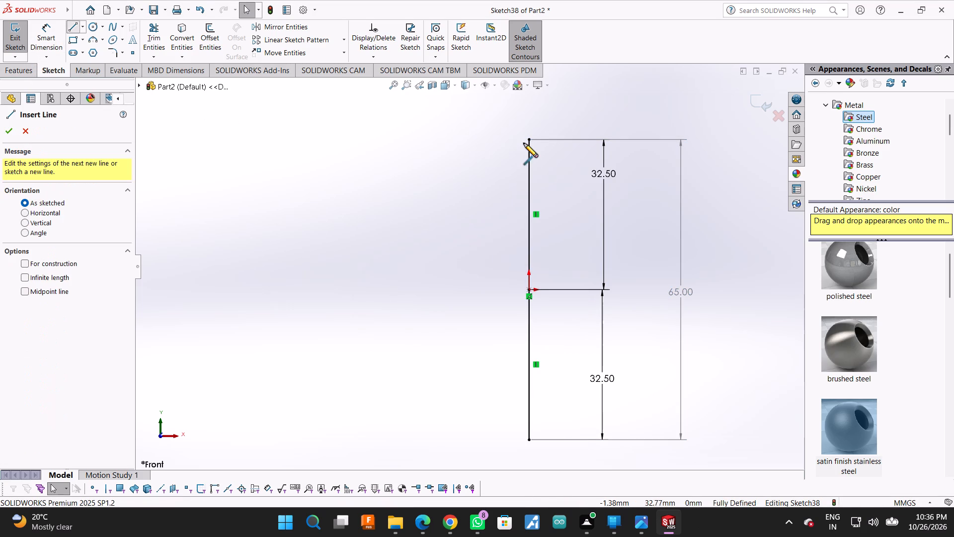
double_click(526, 140)
click(528, 140)
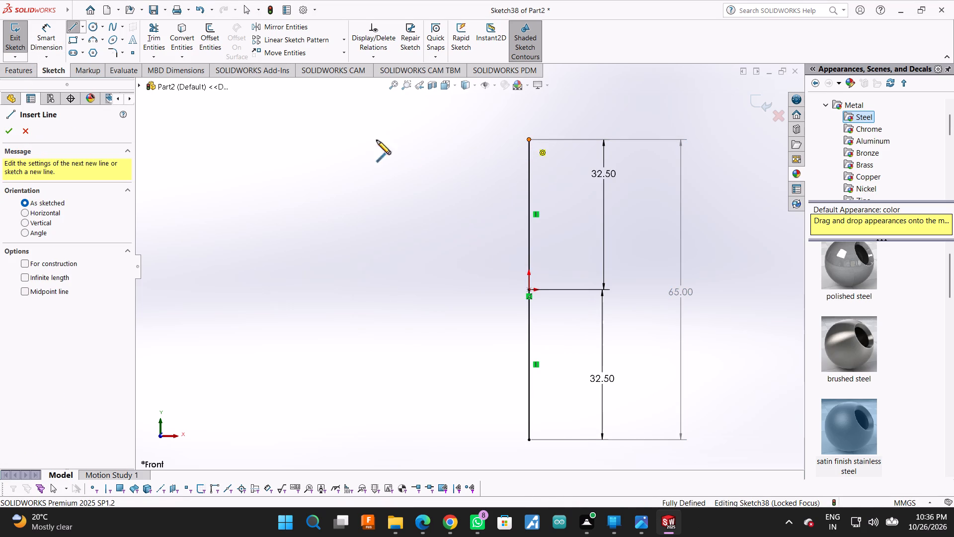
click(344, 138)
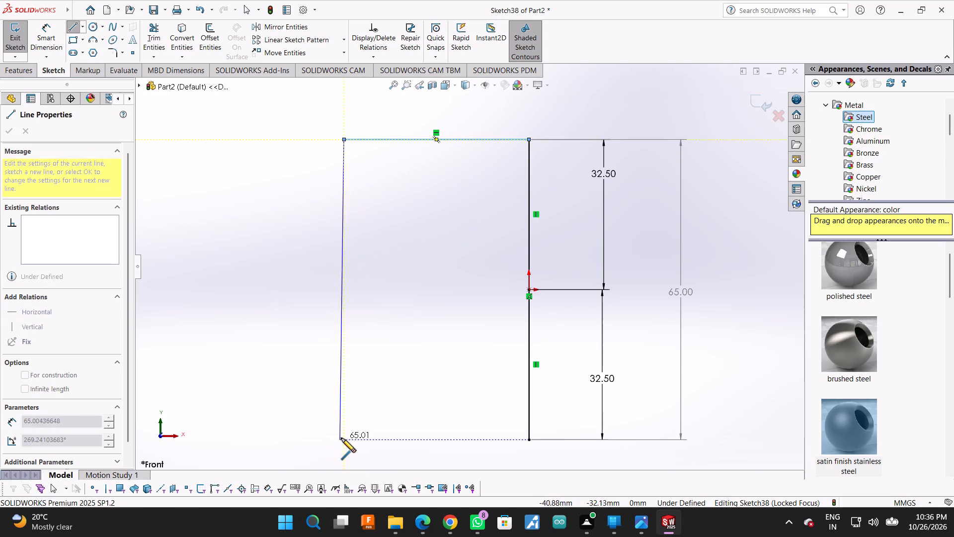
click(342, 438)
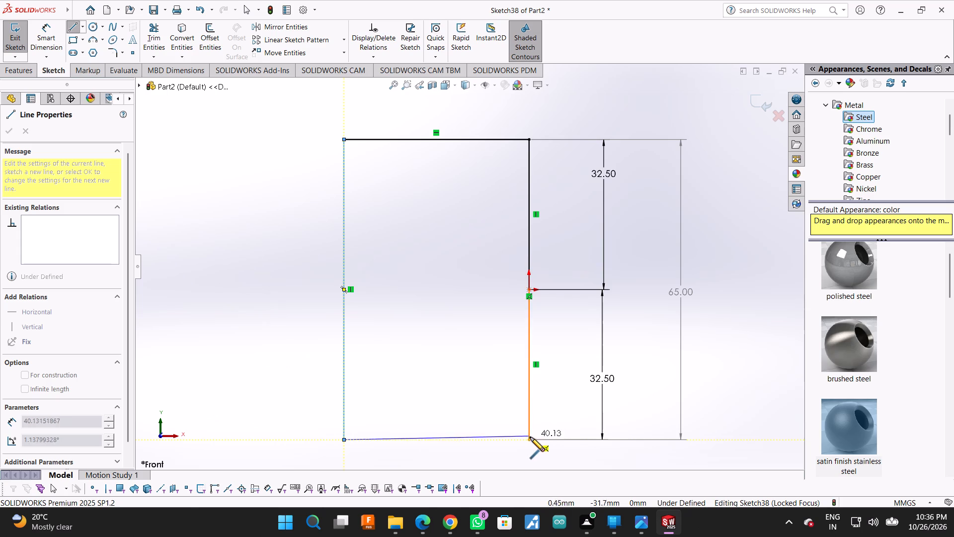
click(528, 438)
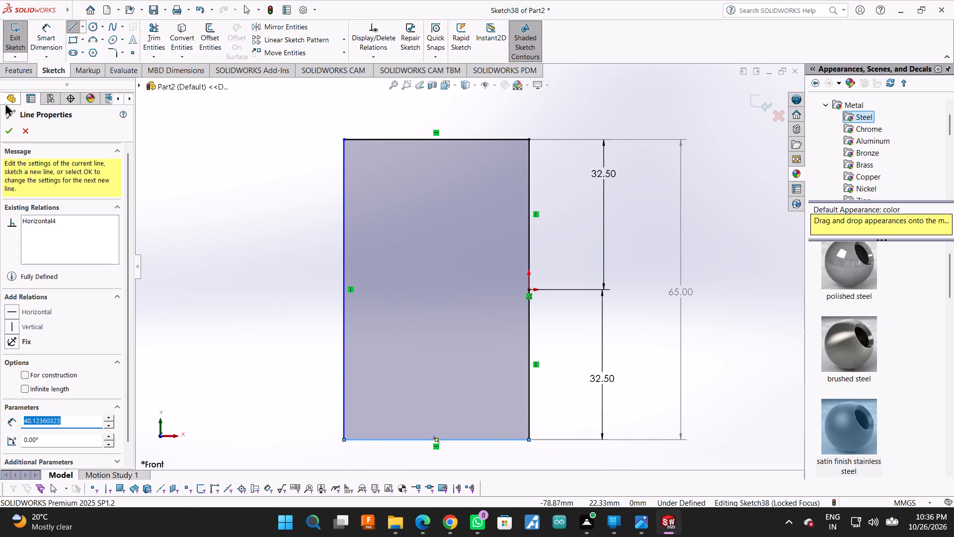
click(8, 129)
Extrude the rectangle 3 mm with a Mid Plane end condition, without merging it into the existing body.
click(14, 77)
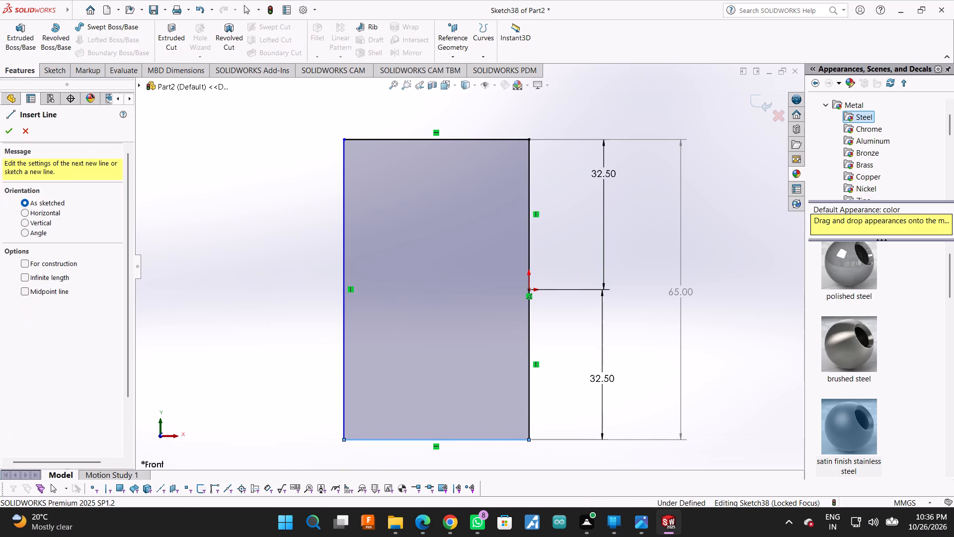
click(29, 31)
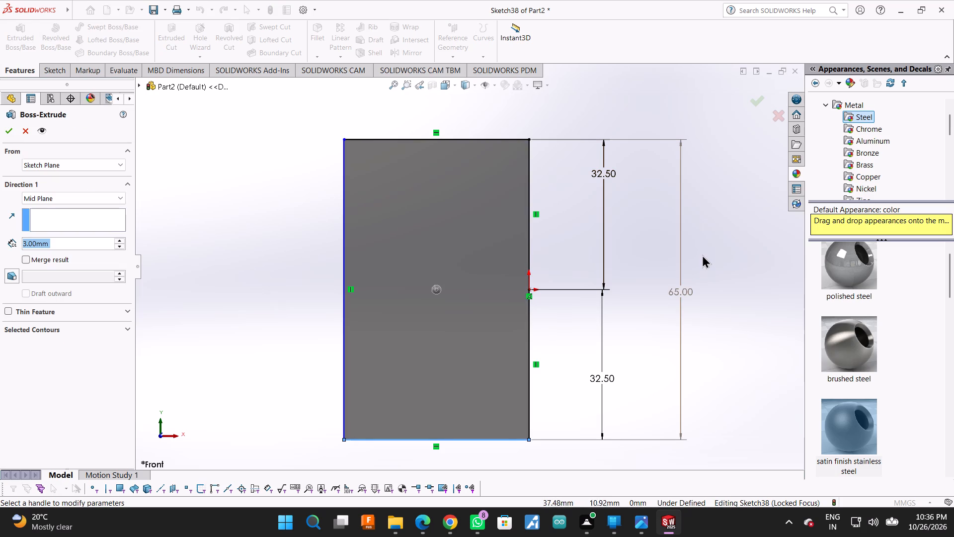
middle_click(702, 257)
scroll(702, 257, up, 2)
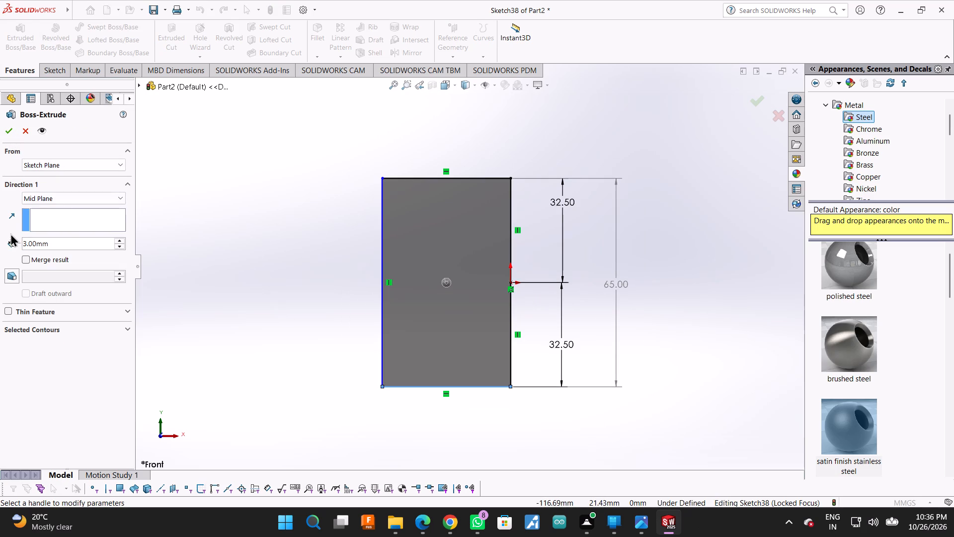
click(6, 131)
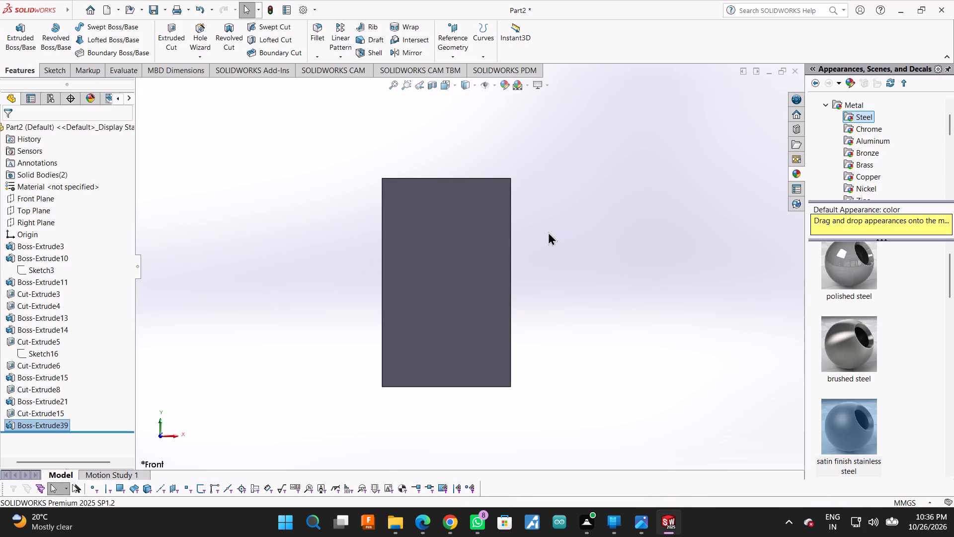
Show the hidden bracket body again by making the body of Boss-Extrude3 visible.
scroll(537, 180, up, 1)
right_click(514, 254)
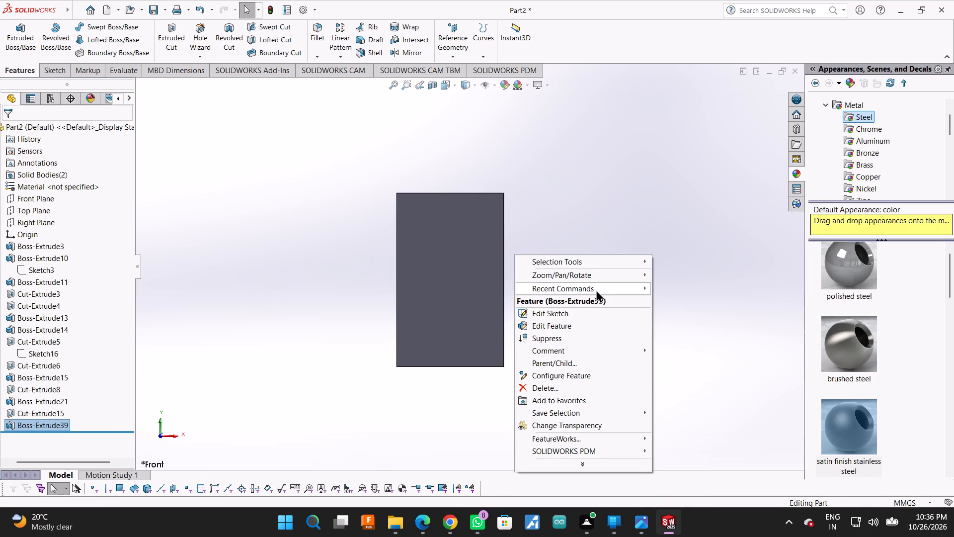
click(597, 277)
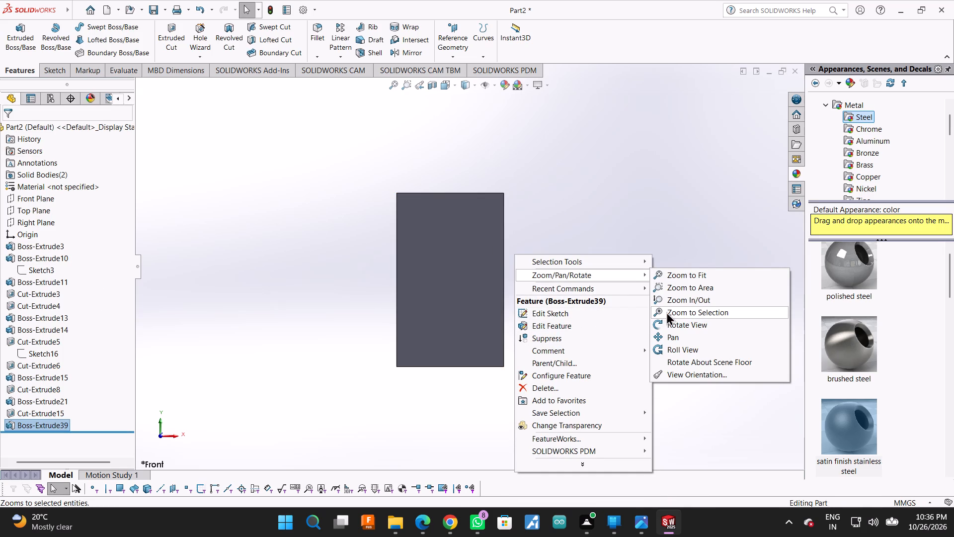
click(666, 323)
click(647, 262)
drag(647, 263, 690, 303)
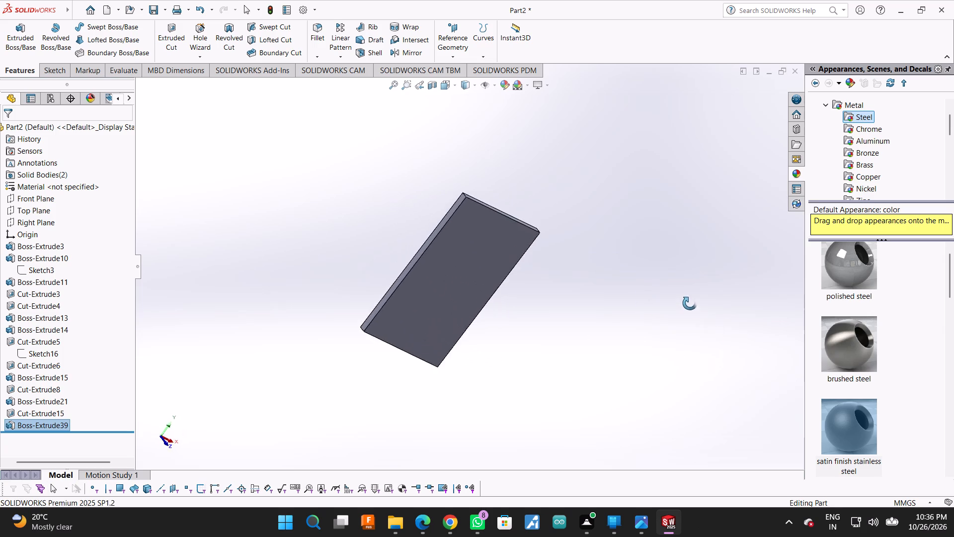
drag(690, 303, 701, 304)
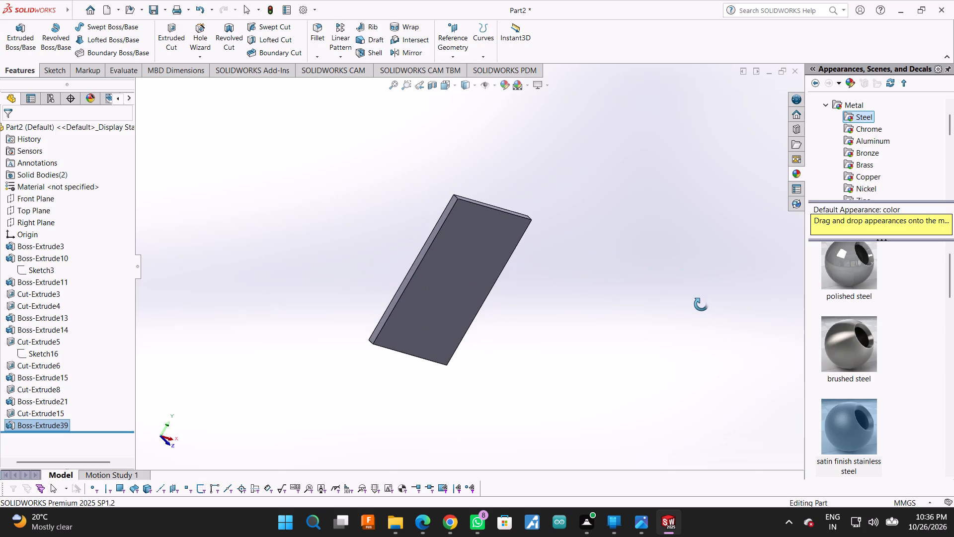
drag(701, 304, 675, 323)
click(39, 249)
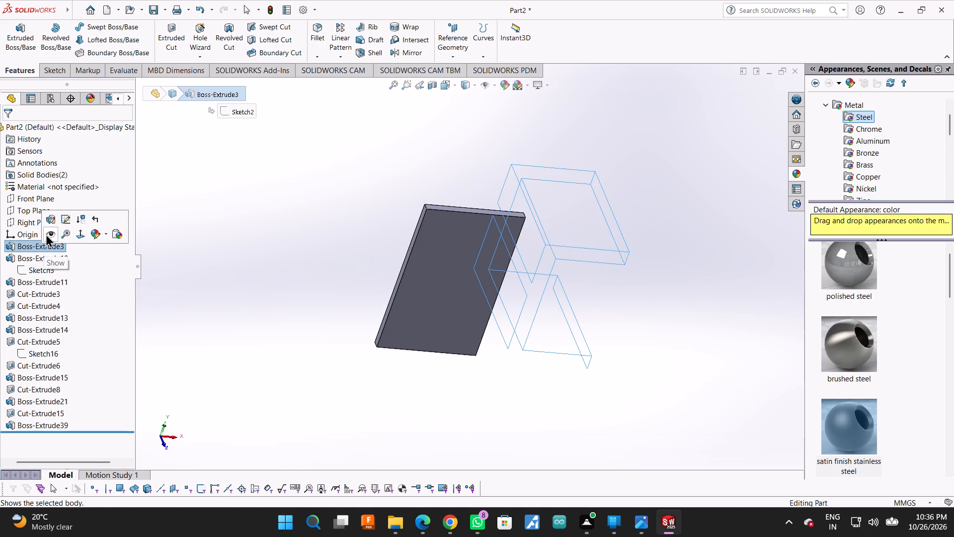
click(46, 234)
click(377, 155)
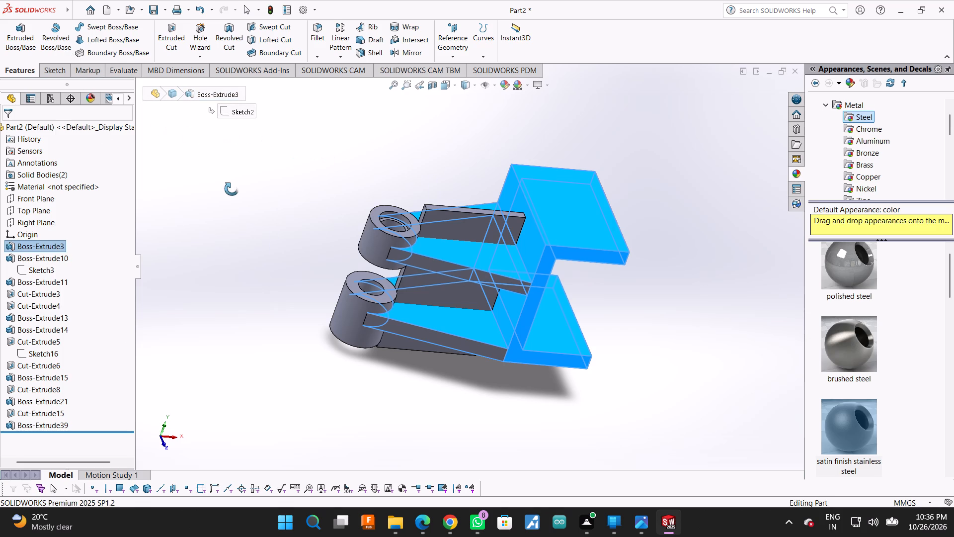
click(198, 228)
key(Escape)
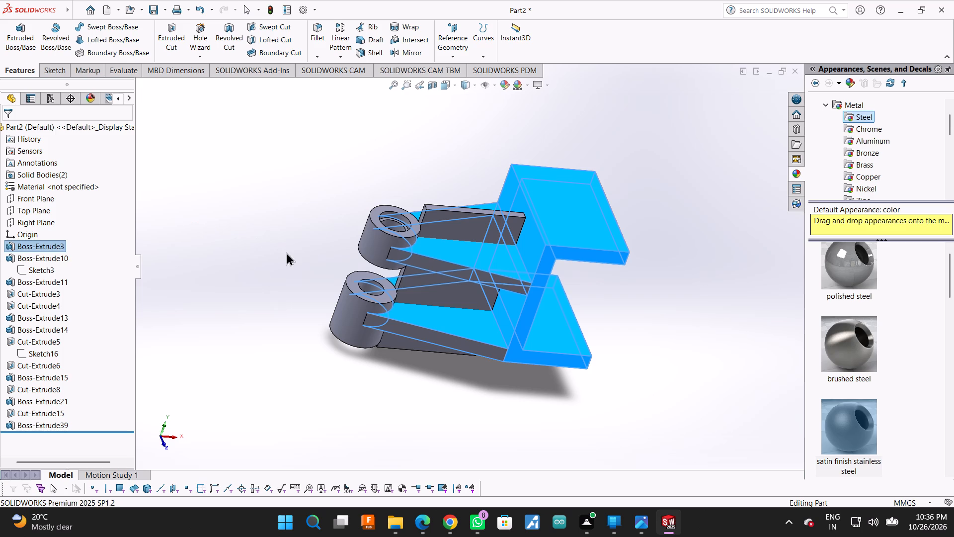
key(Escape)
Examine from several angles how the new support plate sits against the bracket's arms, cylindrical bosses and back wall.
middle_drag(700, 314, 672, 236)
scroll(217, 190, down, 6)
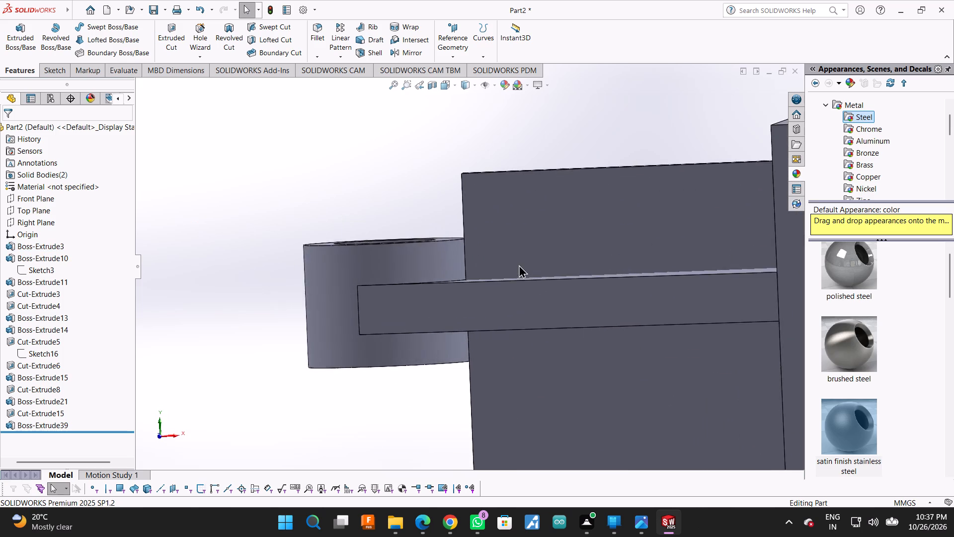
scroll(519, 265, down, 5)
middle_drag(354, 136, 418, 255)
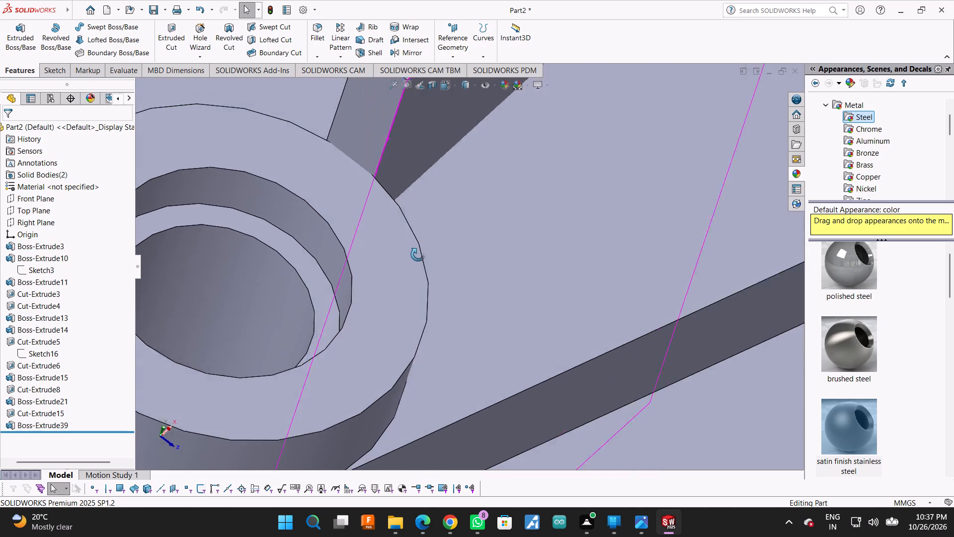
middle_drag(418, 255, 367, 110)
scroll(367, 110, down, 1)
scroll(367, 110, up, 7)
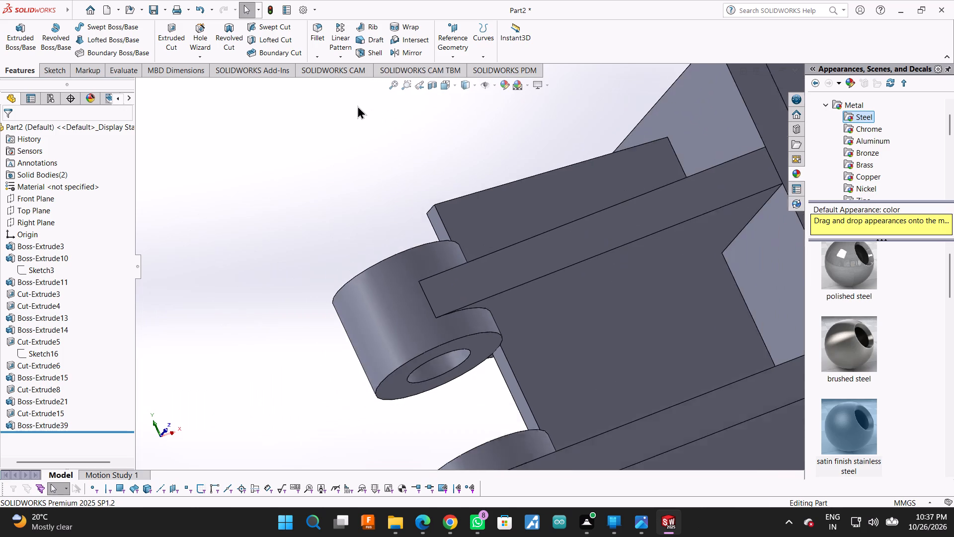
scroll(357, 105, up, 1)
scroll(328, 217, up, 6)
middle_drag(663, 214, 604, 297)
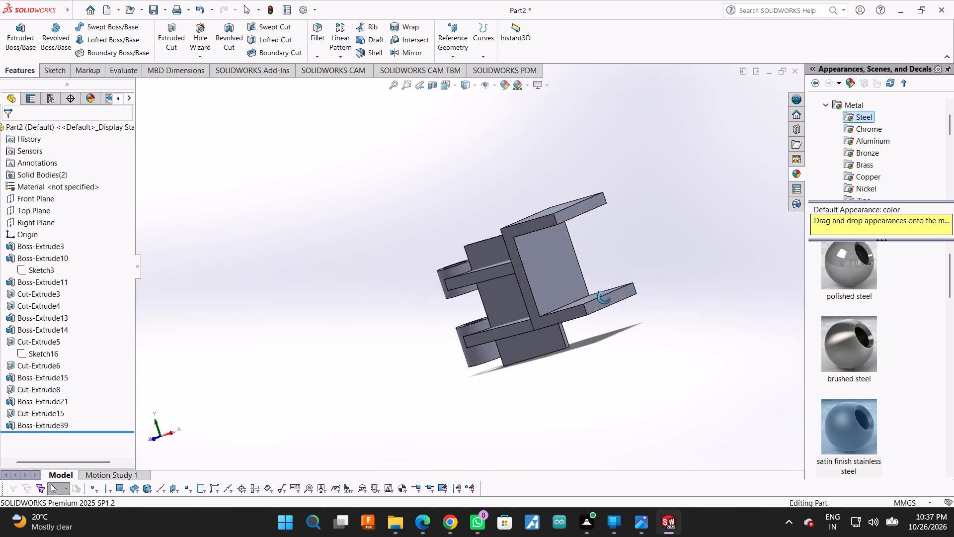
middle_drag(604, 297, 647, 295)
scroll(531, 339, down, 5)
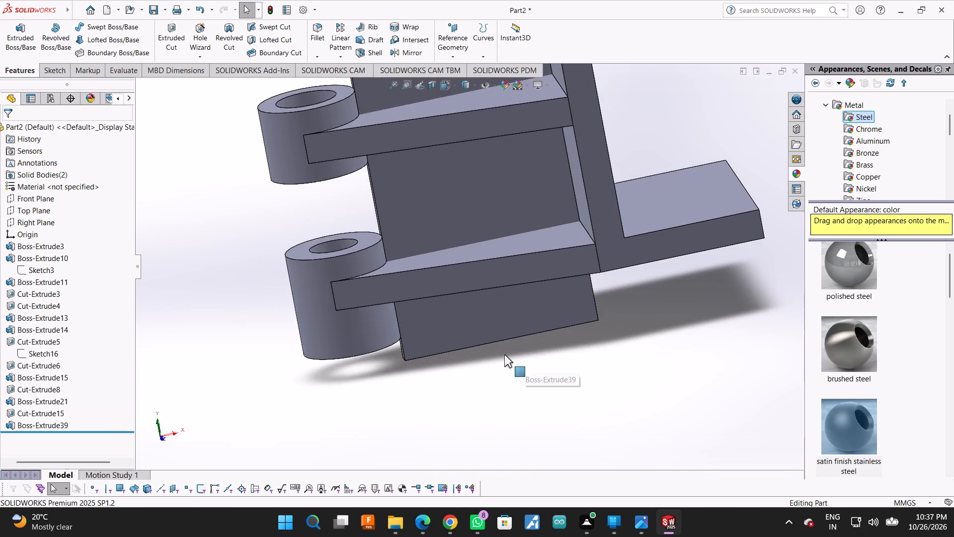
scroll(464, 346, up, 2)
scroll(464, 346, down, 3)
scroll(464, 346, up, 2)
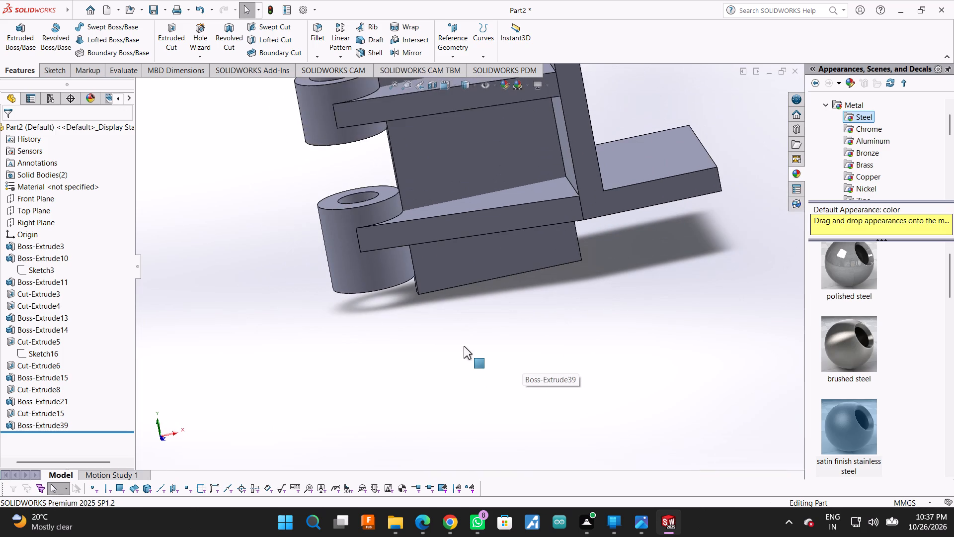
scroll(464, 346, down, 3)
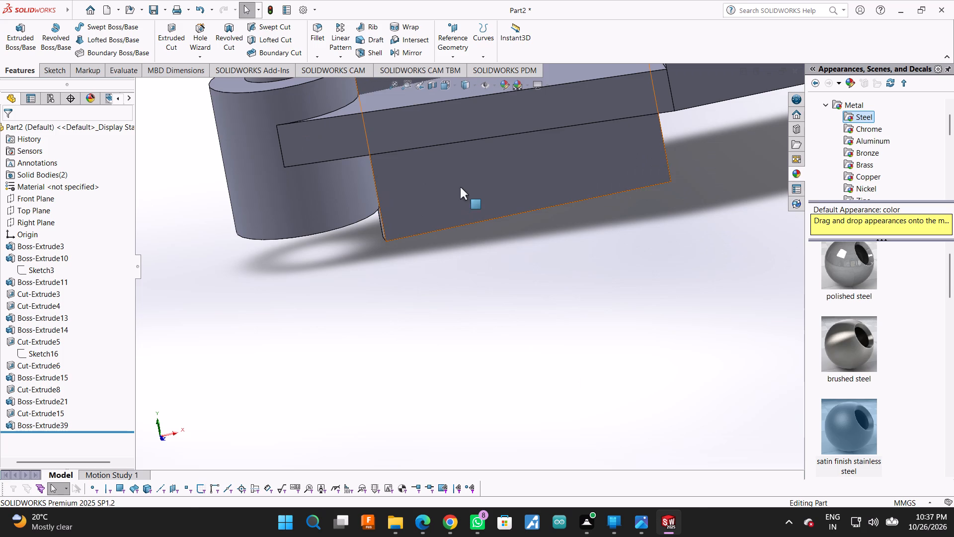
On the support plate's front face, sketch a sloped line from the lower boss's bottom corner to the lower arm's underside at the back wall.
click(460, 187)
click(509, 158)
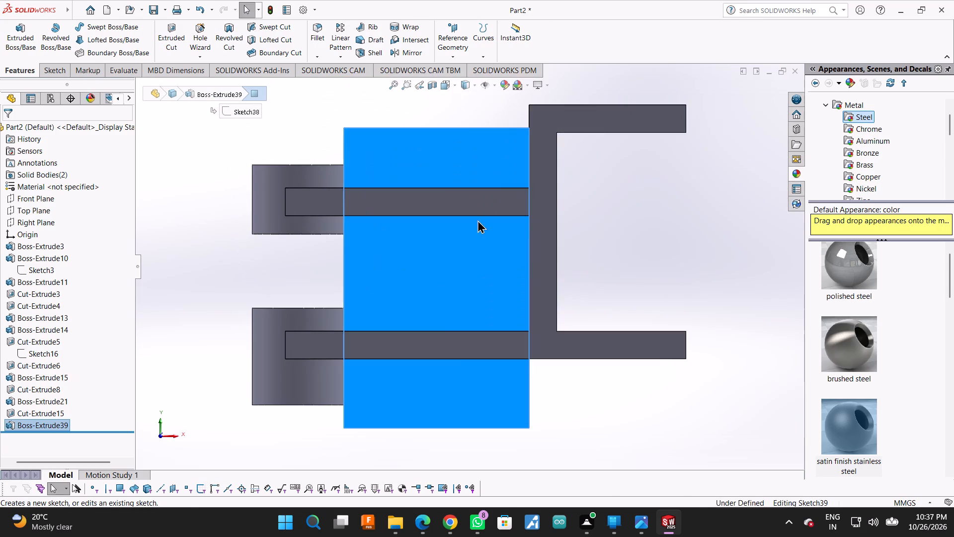
scroll(433, 377, down, 1)
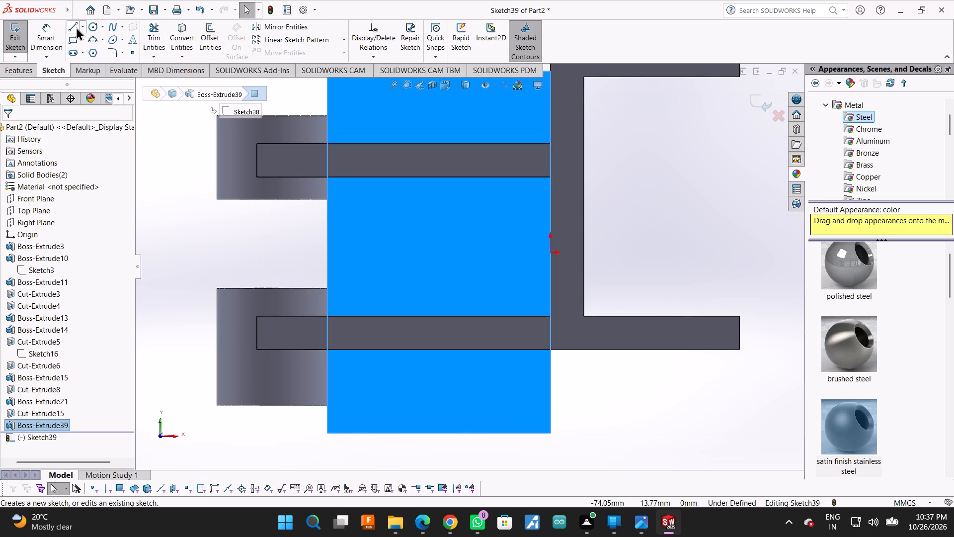
double_click(76, 27)
scroll(253, 413, down, 2)
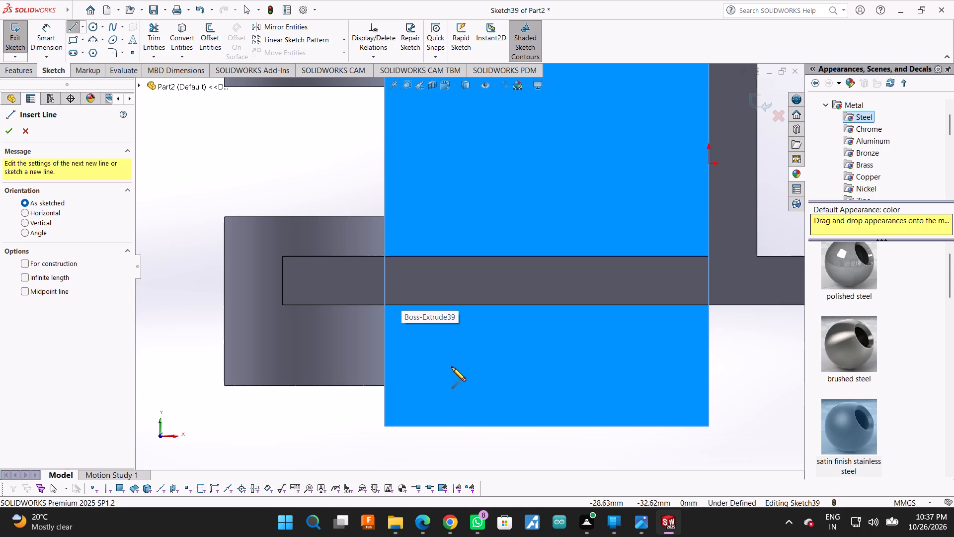
click(385, 385)
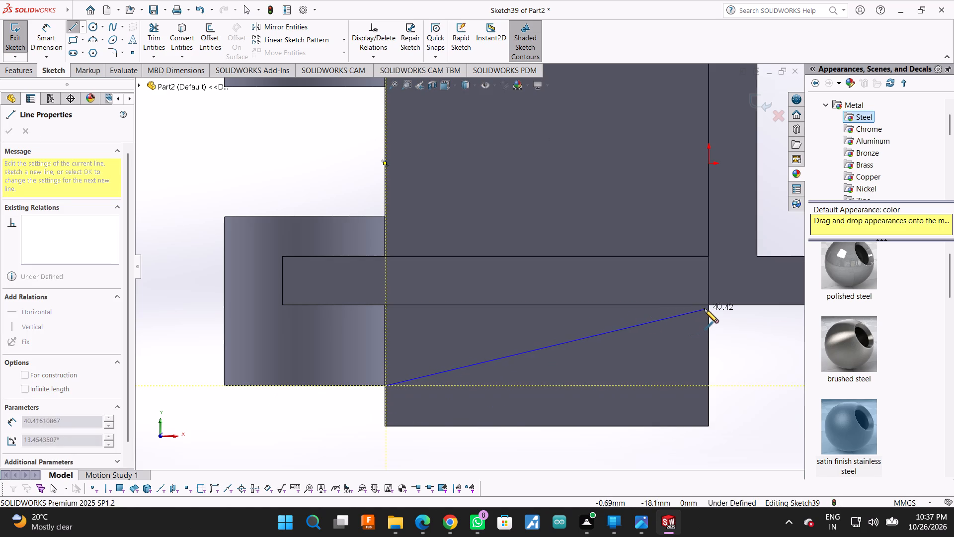
click(708, 306)
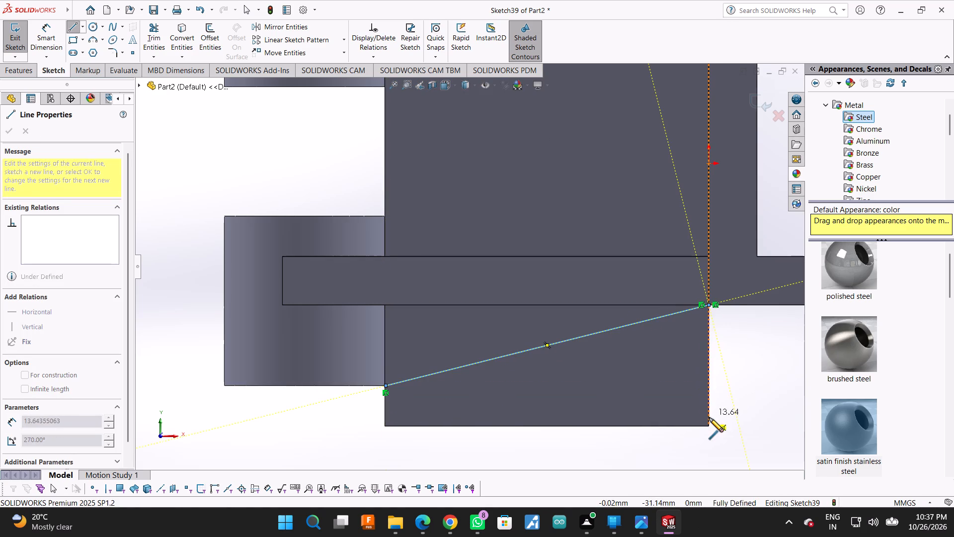
double_click(710, 430)
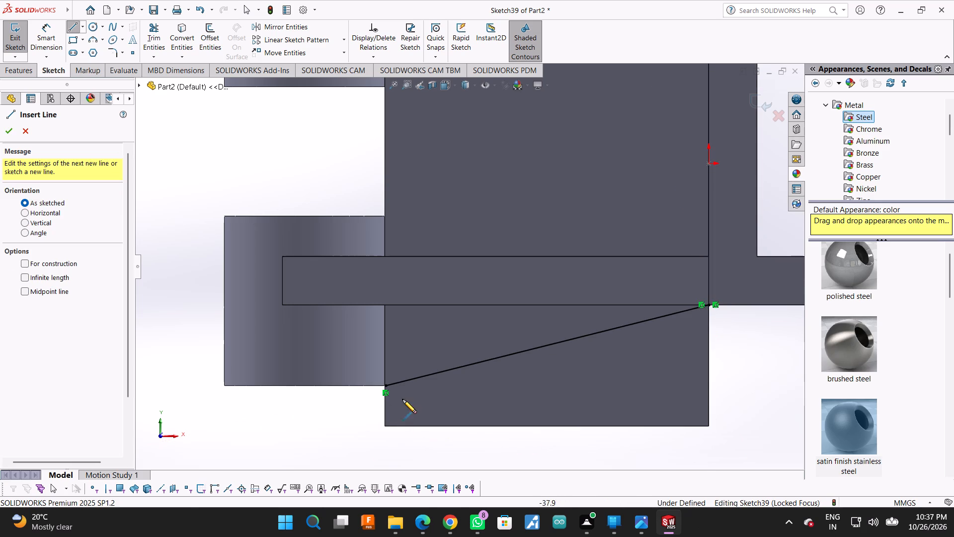
double_click(385, 425)
Sketch a 15 mm vertical line from the sloped line's upper end down to the plate's bottom corner.
click(708, 307)
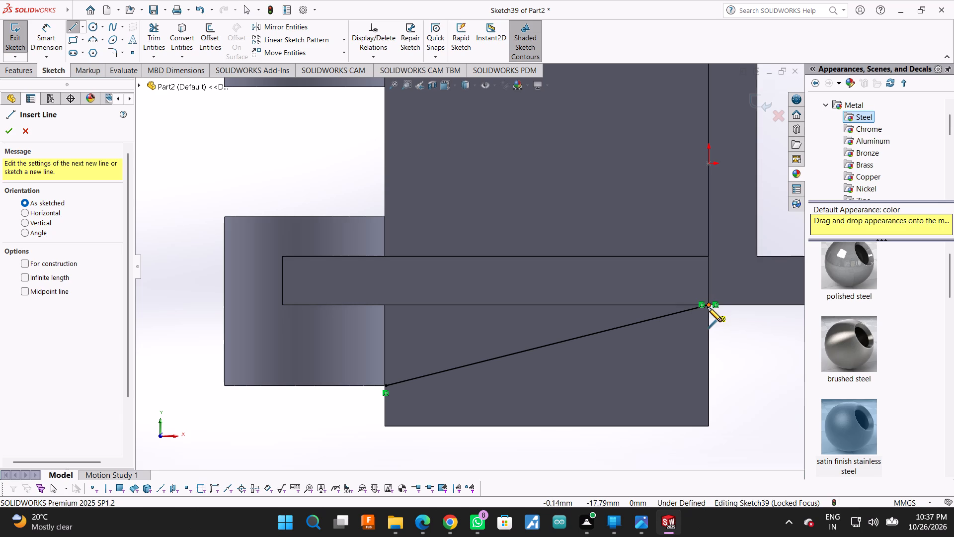
click(710, 426)
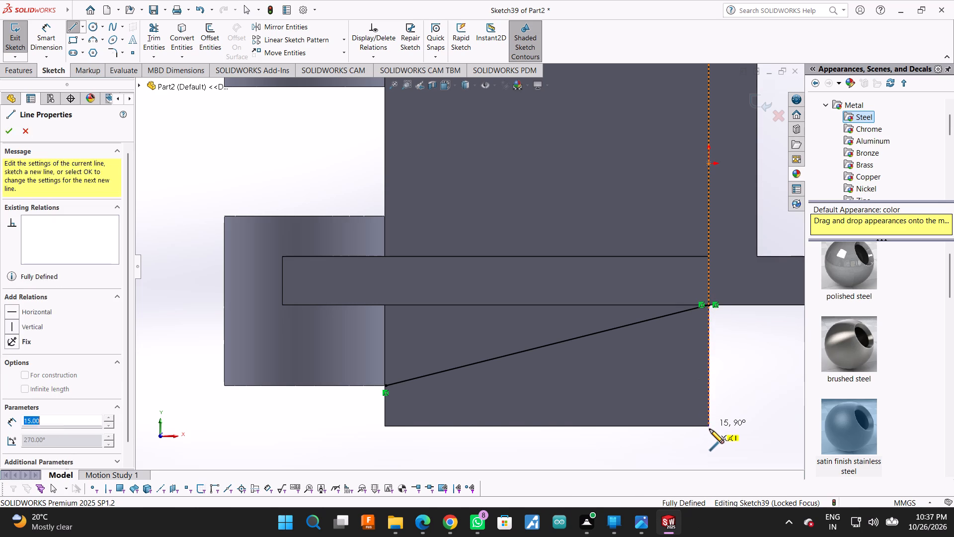
scroll(710, 429, down, 6)
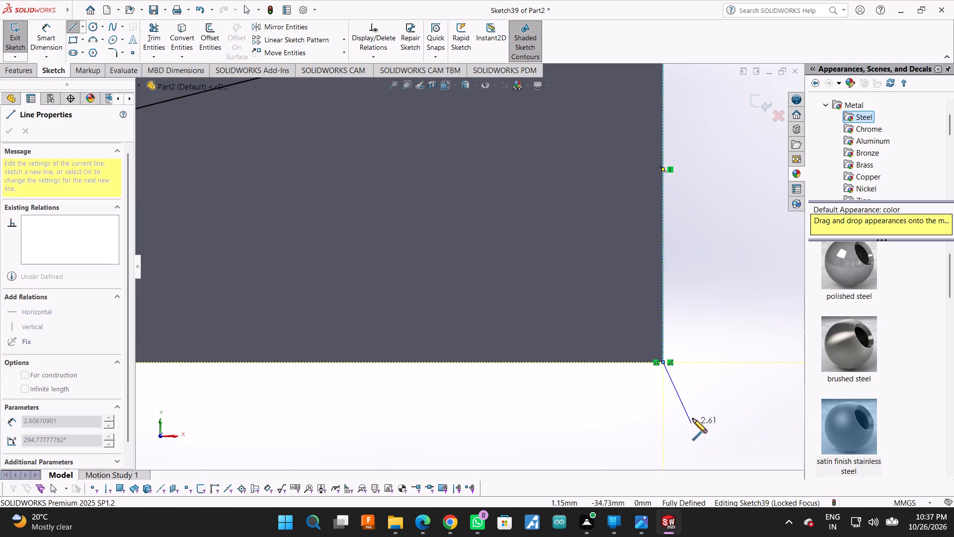
scroll(693, 419, down, 4)
scroll(619, 274, down, 2)
scroll(573, 350, down, 6)
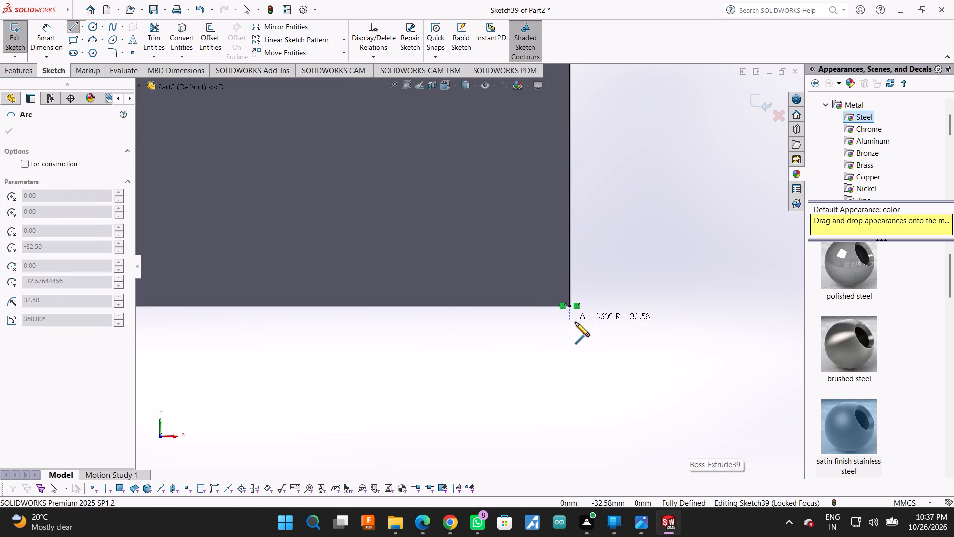
scroll(606, 336, up, 5)
scroll(697, 364, up, 1)
key(Escape)
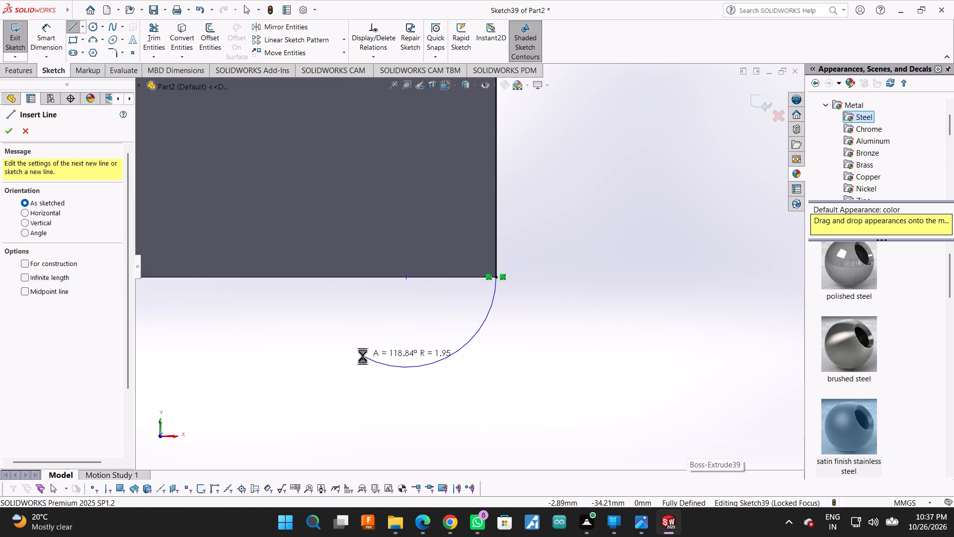
Close the profile with a line about 5 mm down to the plate's other bottom corner and a horizontal line about 40 mm along its bottom edge.
scroll(479, 377, up, 12)
scroll(202, 299, down, 2)
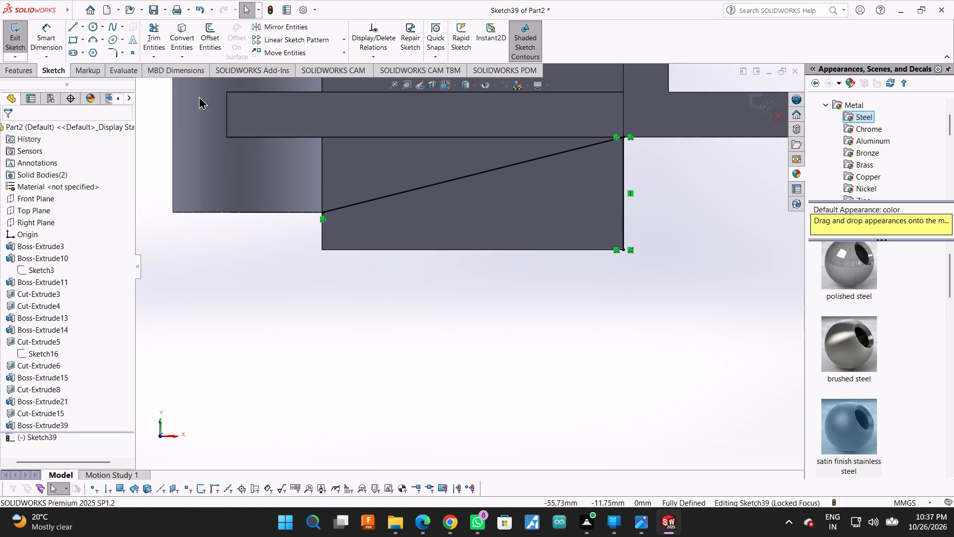
click(67, 23)
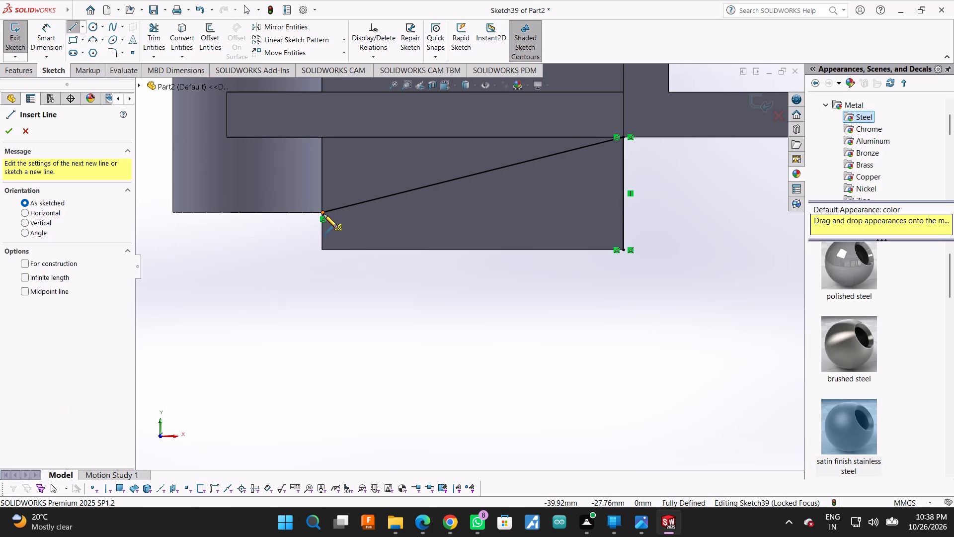
click(322, 213)
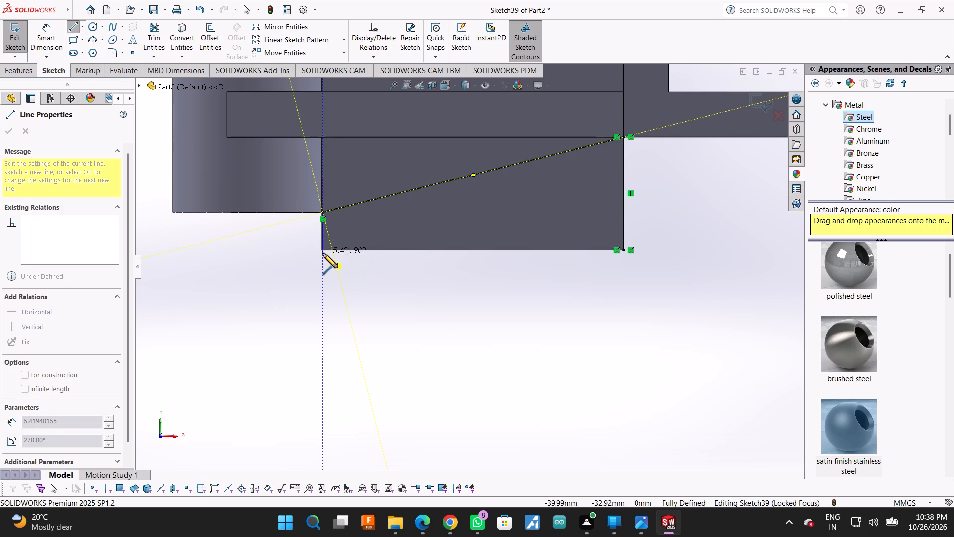
scroll(323, 253, down, 6)
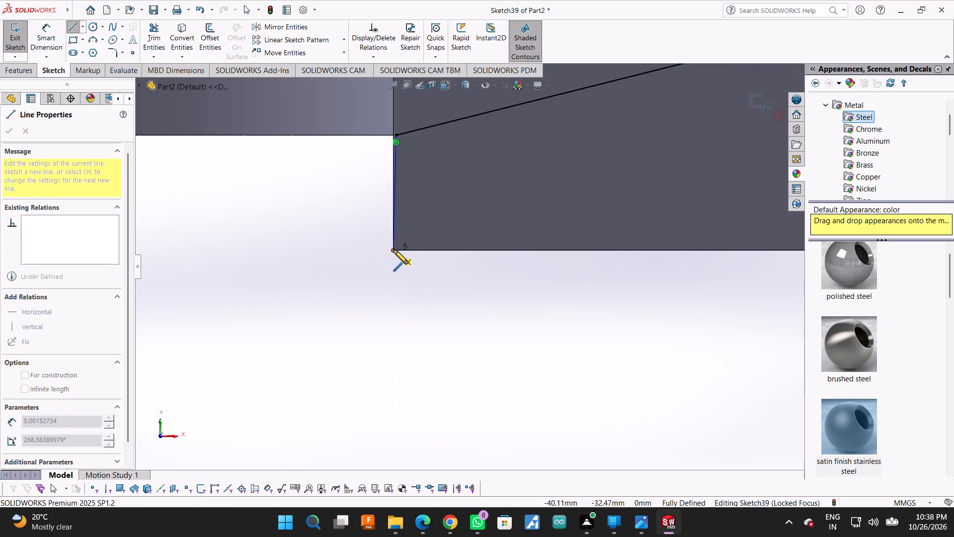
scroll(344, 274, up, 3)
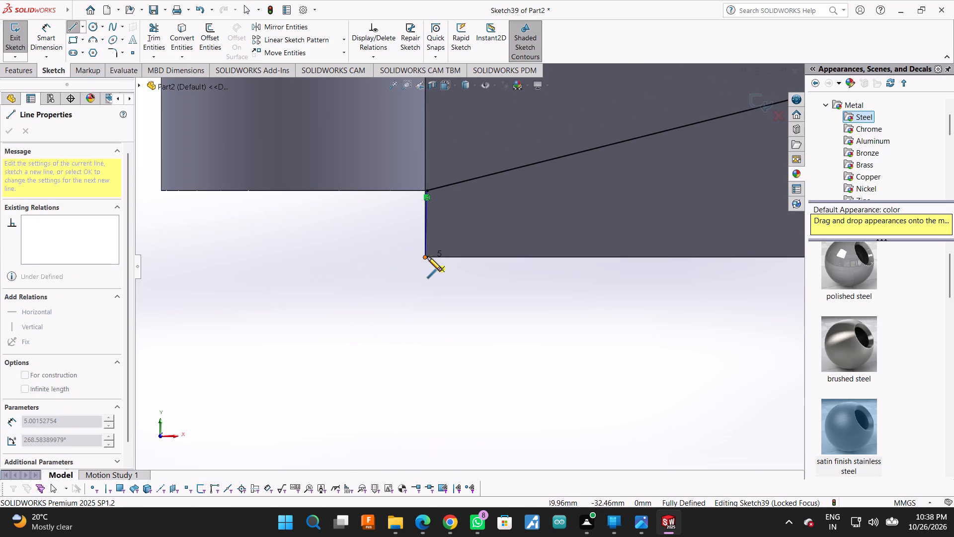
click(426, 256)
scroll(133, 314, up, 2)
scroll(310, 272, down, 1)
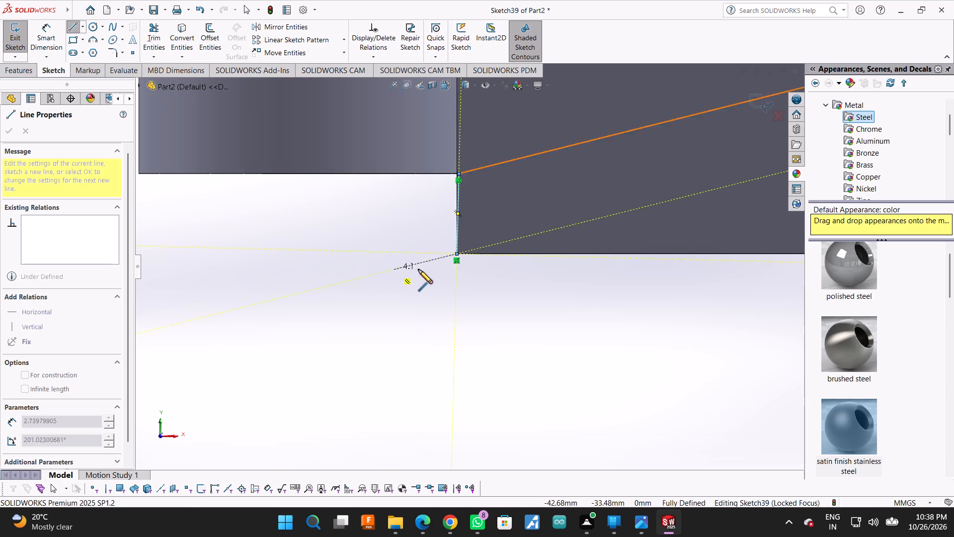
scroll(423, 269, down, 1)
scroll(484, 266, up, 8)
scroll(592, 272, down, 9)
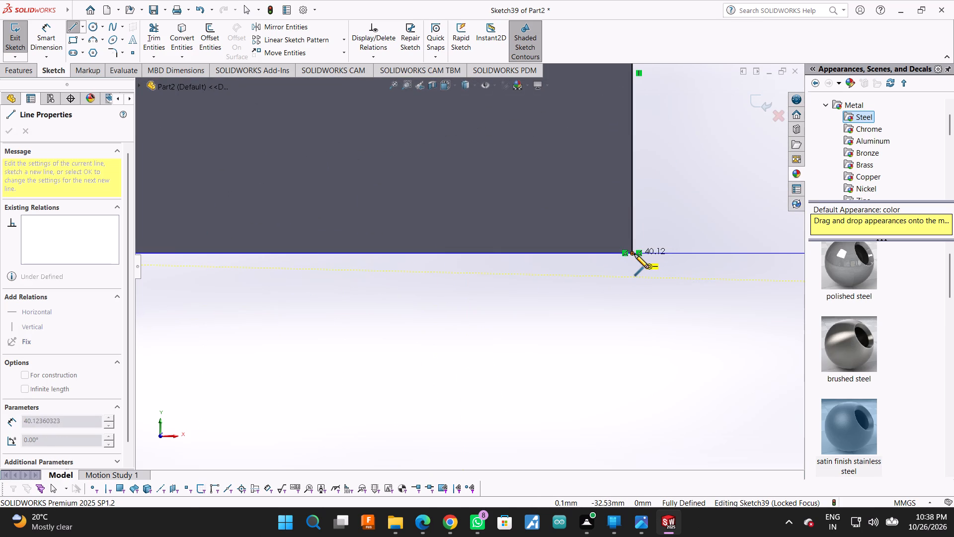
click(635, 254)
scroll(586, 320, up, 6)
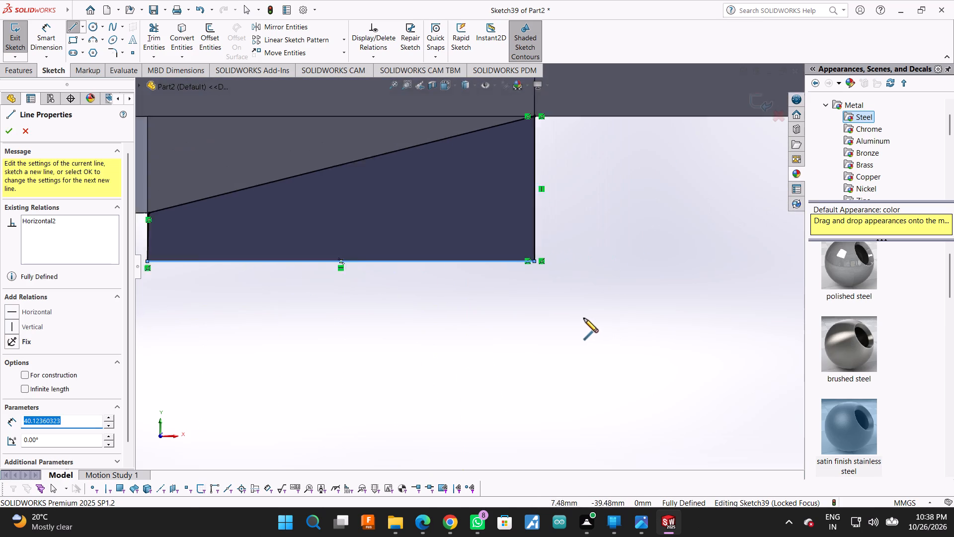
click(7, 131)
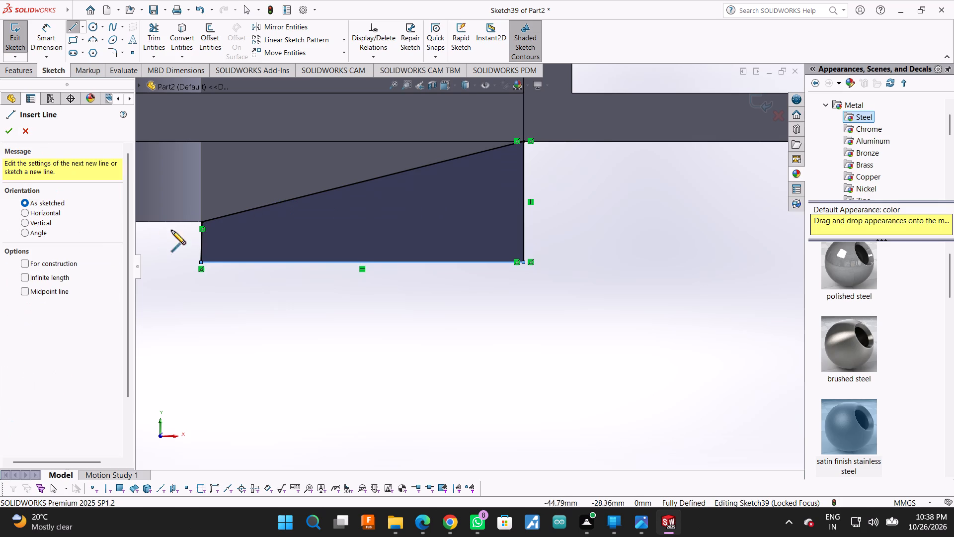
Cut-extrude the closed sloped profile with a blind depth of 3 mm to trim the support plate's lower part.
scroll(678, 257, up, 2)
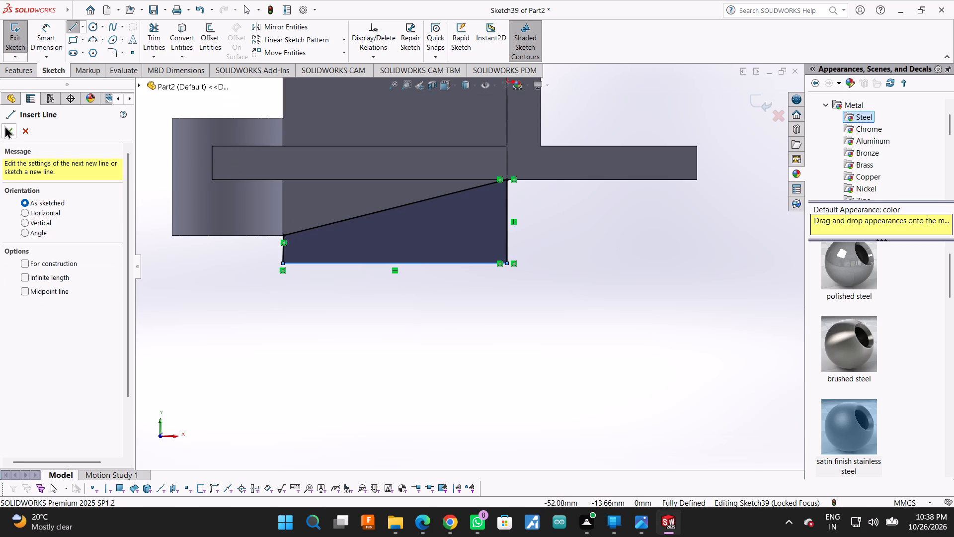
click(5, 126)
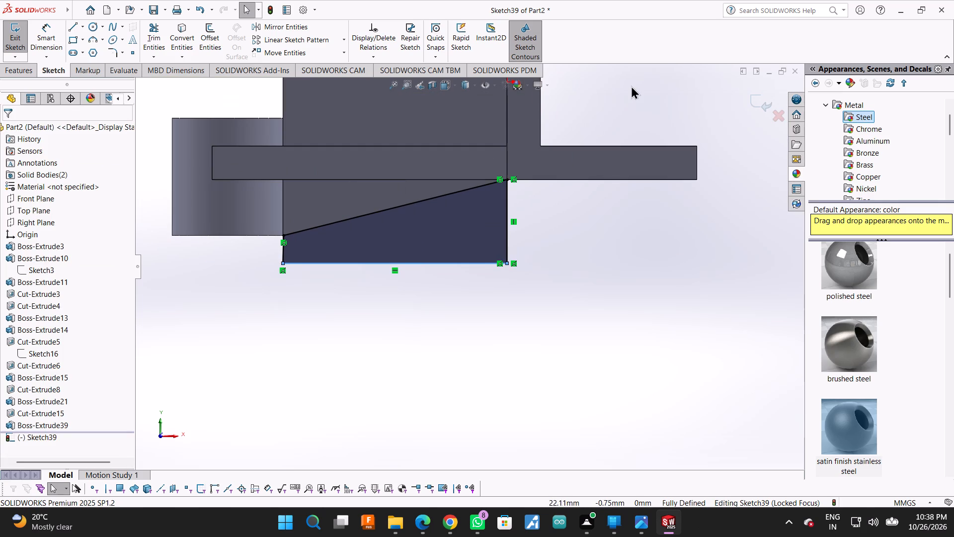
middle_drag(631, 86, 606, 149)
middle_click(645, 112)
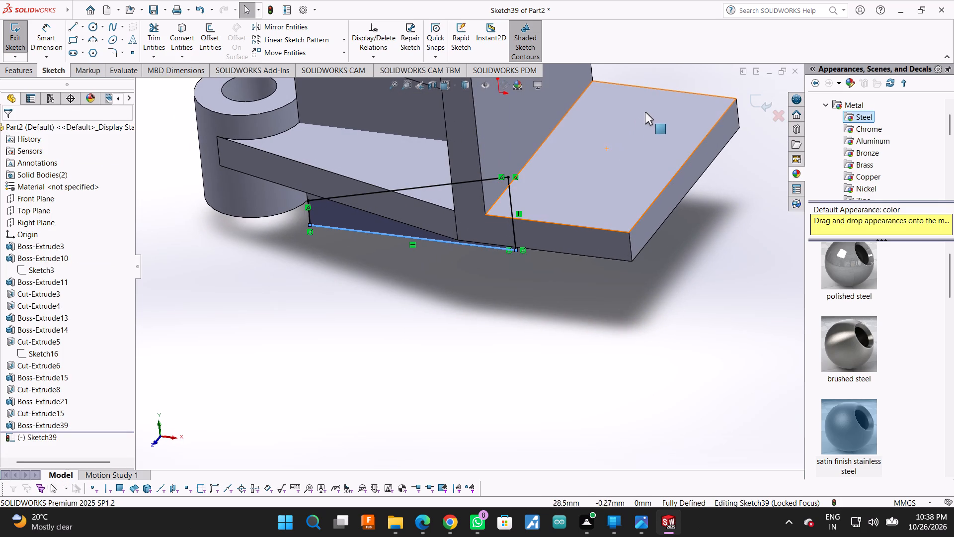
double_click(9, 65)
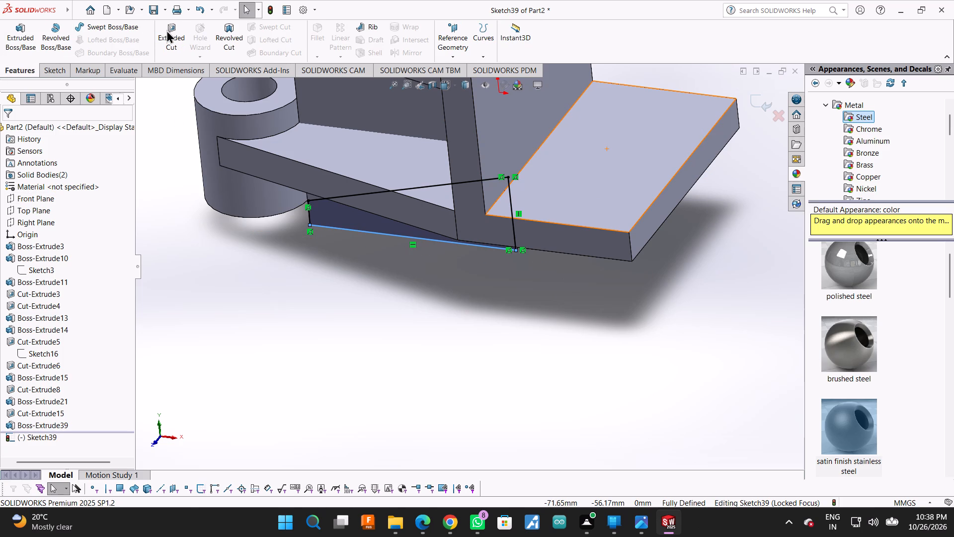
double_click(166, 30)
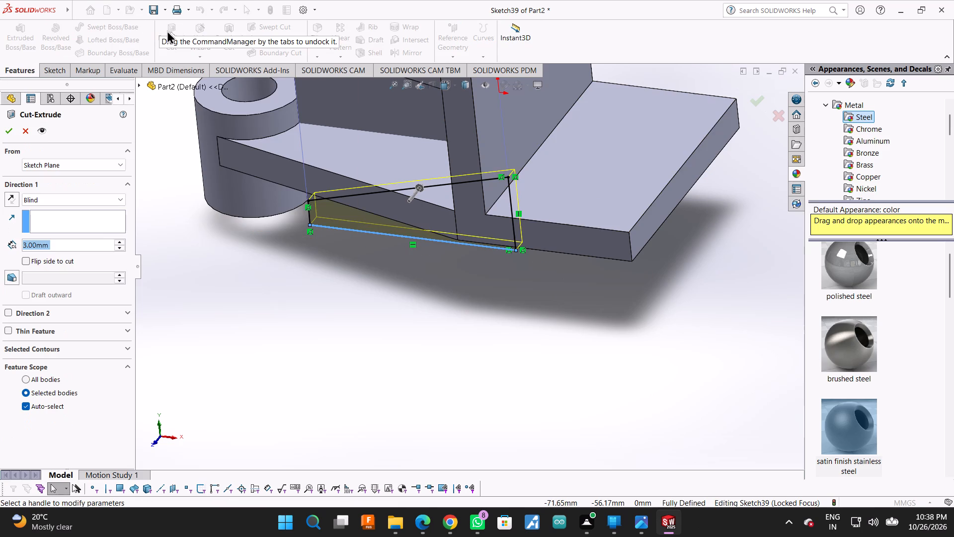
middle_click(768, 235)
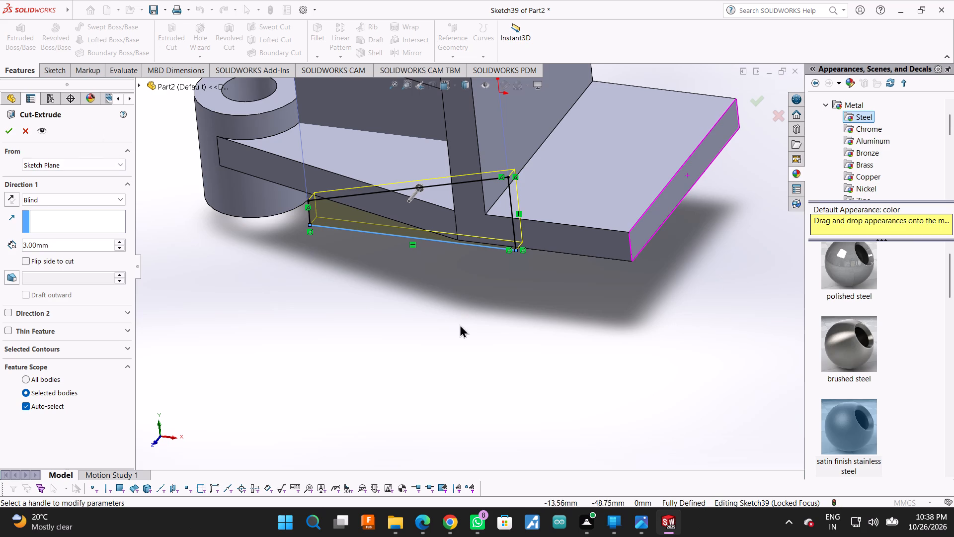
click(475, 327)
click(568, 292)
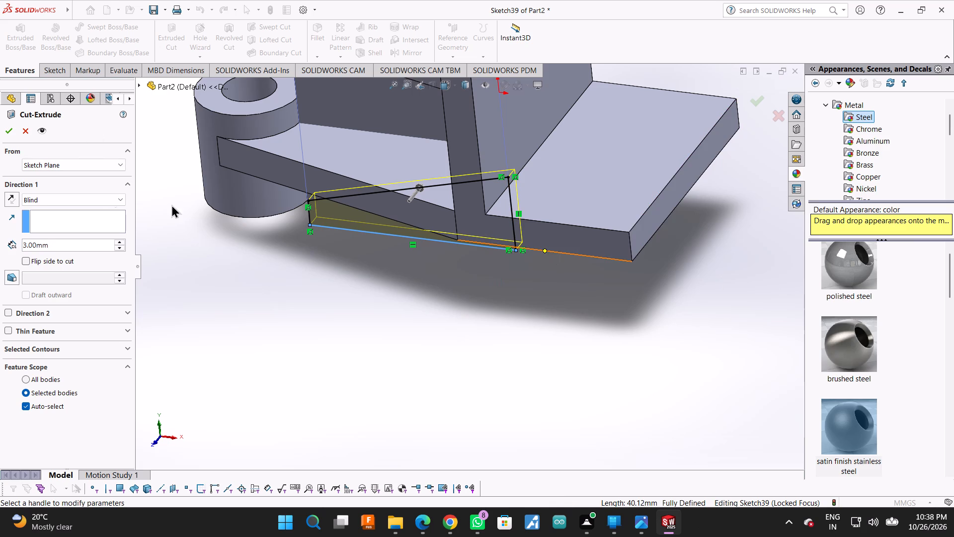
click(2, 136)
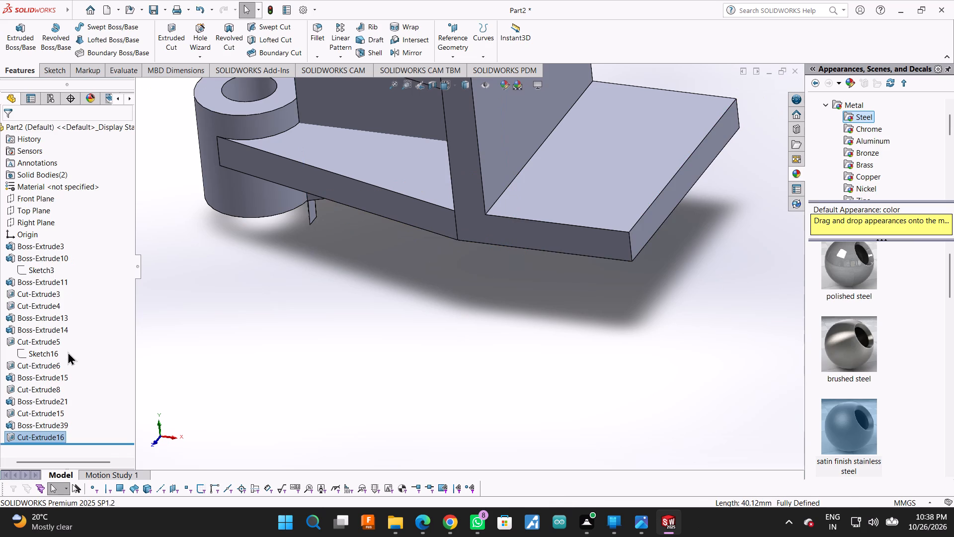
Open a sketch on the narrow end face of the plate piece left protruding below the lower boss.
scroll(682, 137, up, 2)
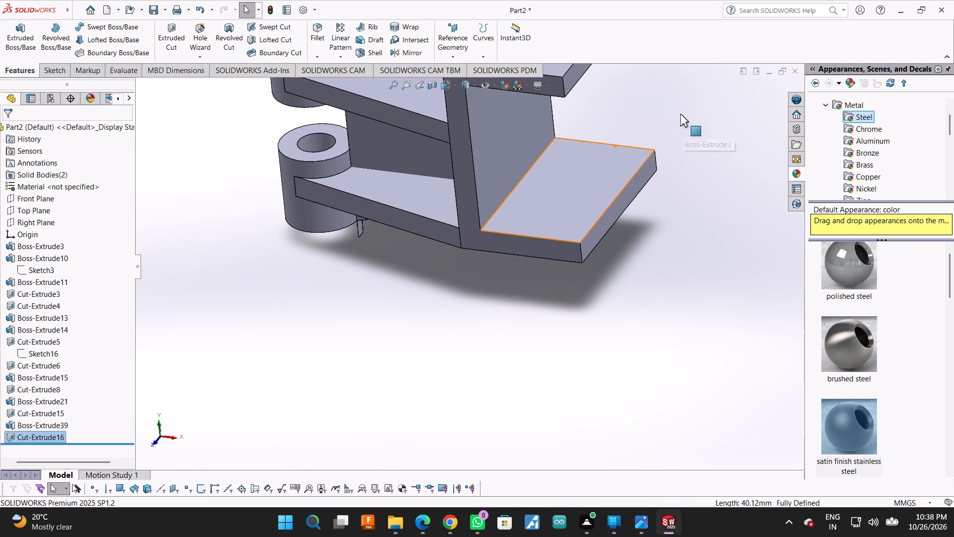
middle_drag(680, 114, 439, 292)
scroll(439, 292, up, 2)
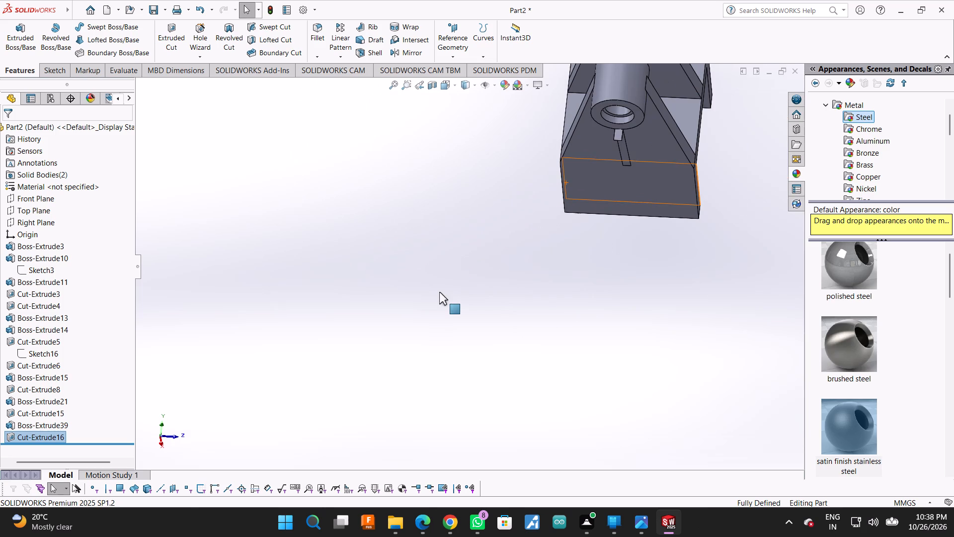
middle_drag(774, 134, 659, 135)
scroll(659, 183, down, 2)
scroll(556, 170, down, 7)
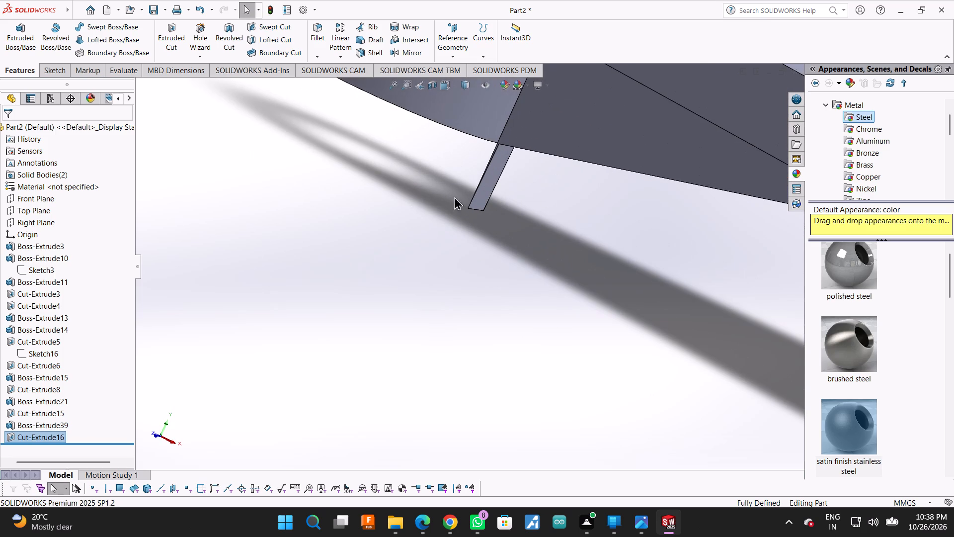
middle_drag(364, 191, 479, 238)
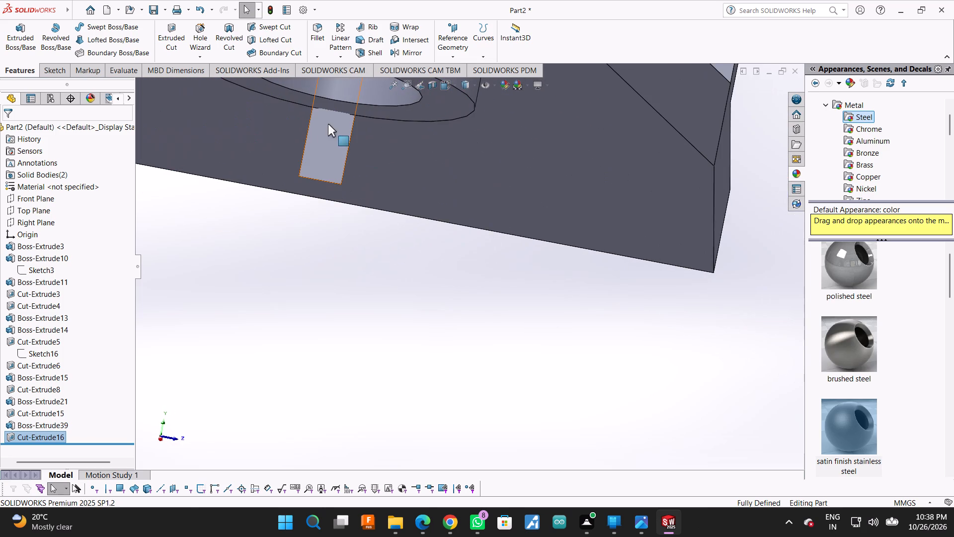
click(321, 152)
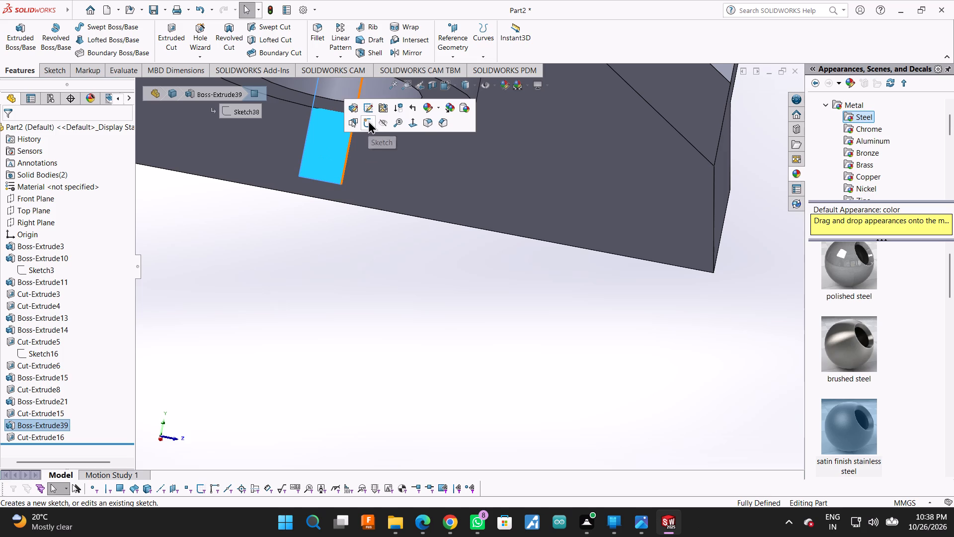
double_click(368, 120)
scroll(444, 430, down, 2)
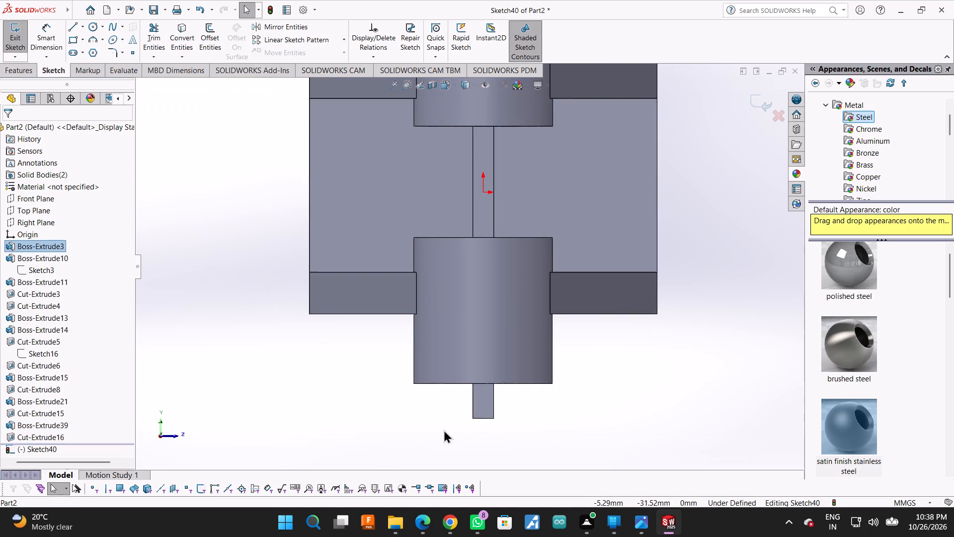
scroll(452, 428, down, 4)
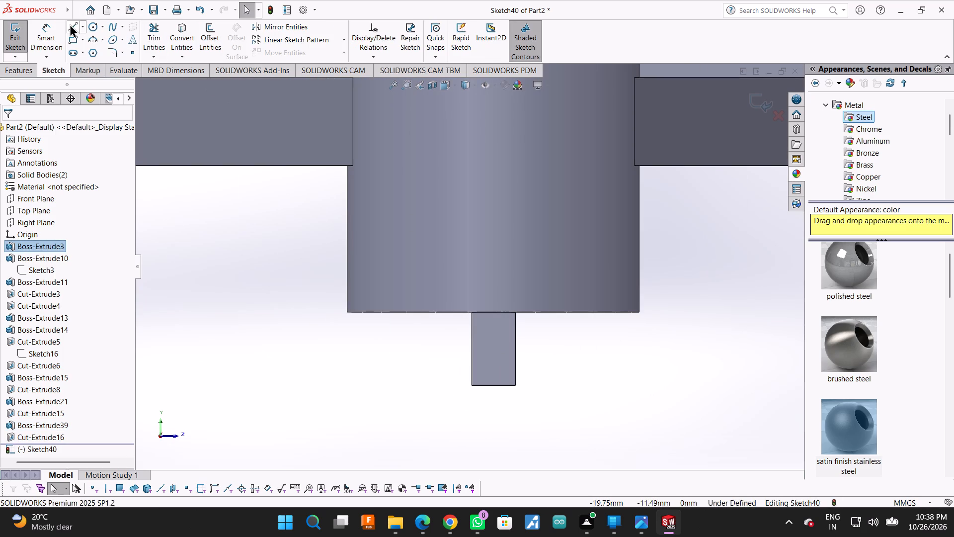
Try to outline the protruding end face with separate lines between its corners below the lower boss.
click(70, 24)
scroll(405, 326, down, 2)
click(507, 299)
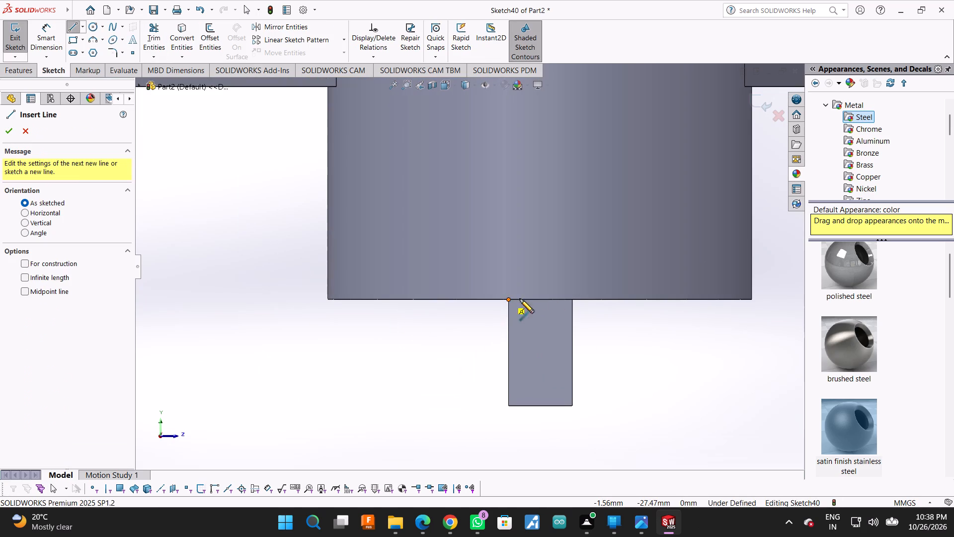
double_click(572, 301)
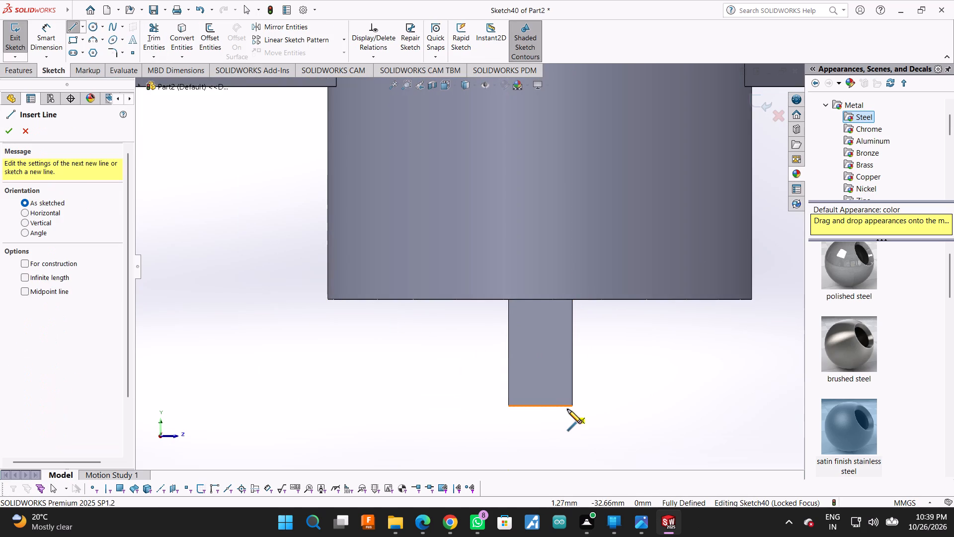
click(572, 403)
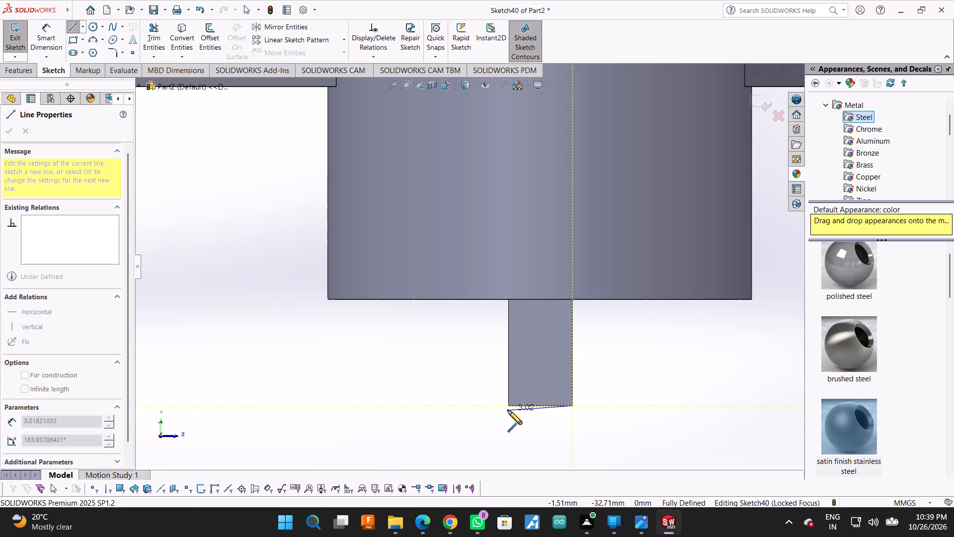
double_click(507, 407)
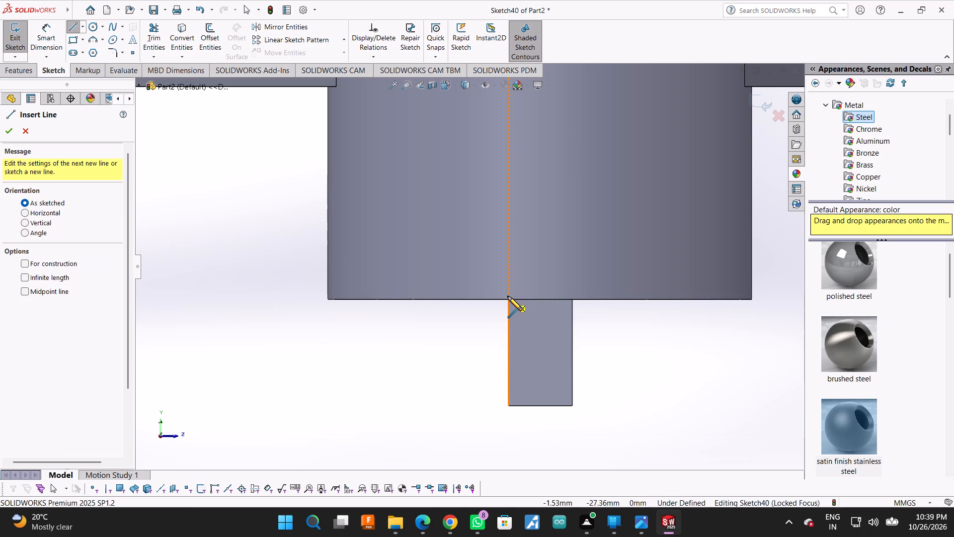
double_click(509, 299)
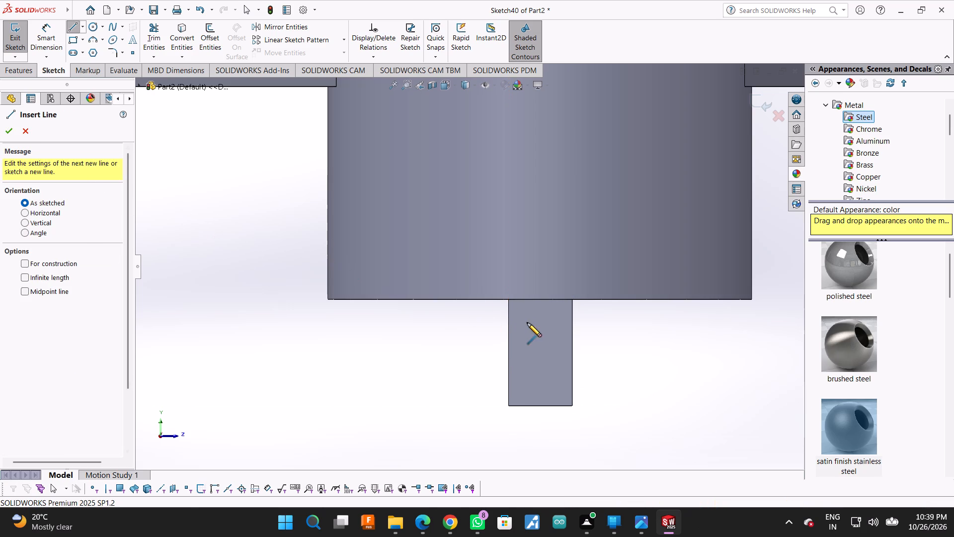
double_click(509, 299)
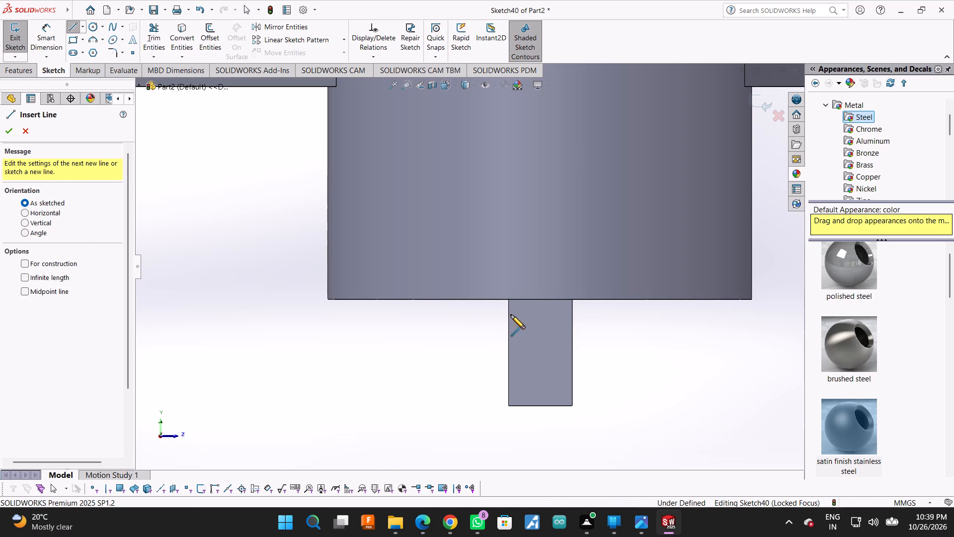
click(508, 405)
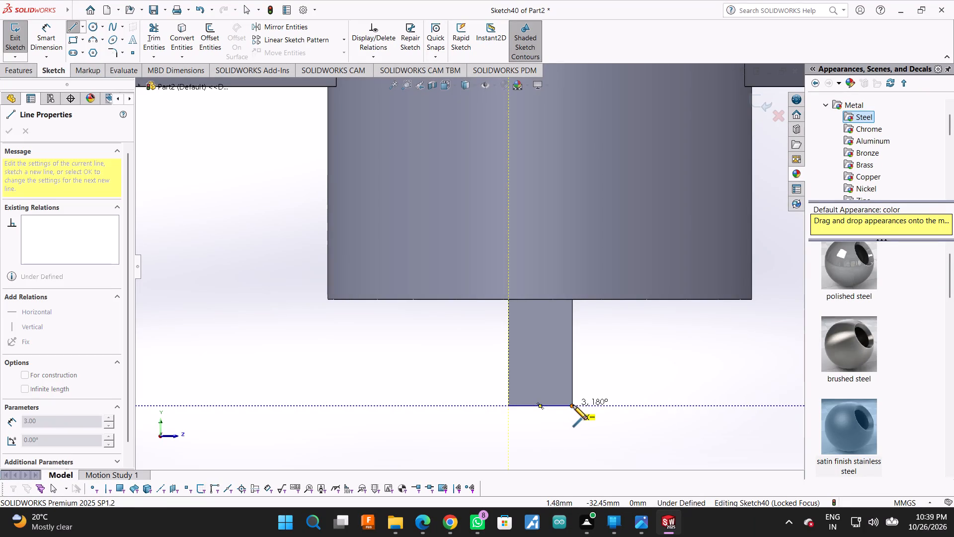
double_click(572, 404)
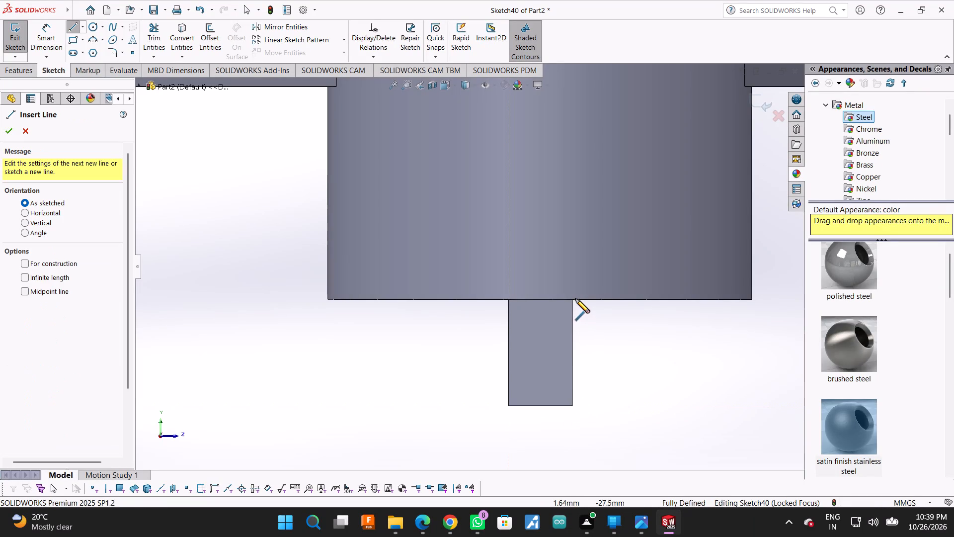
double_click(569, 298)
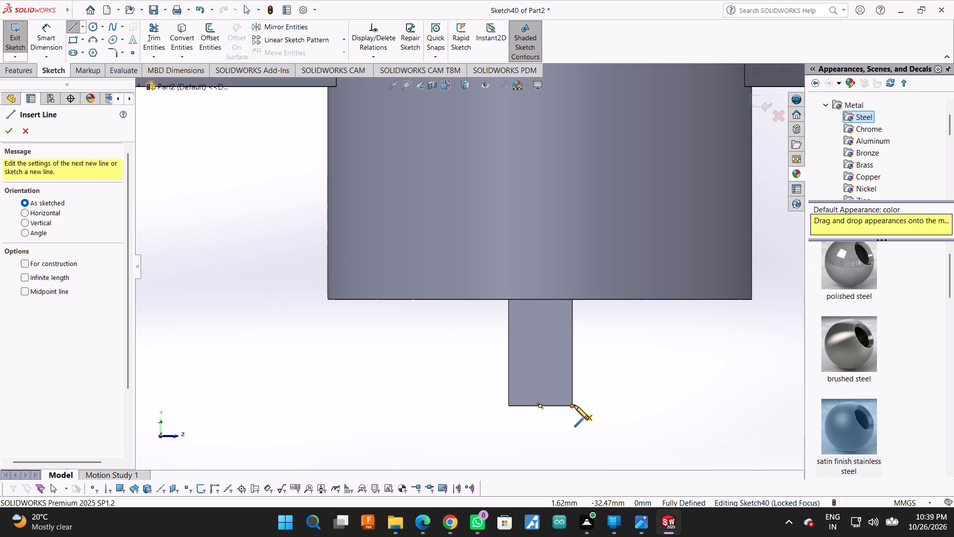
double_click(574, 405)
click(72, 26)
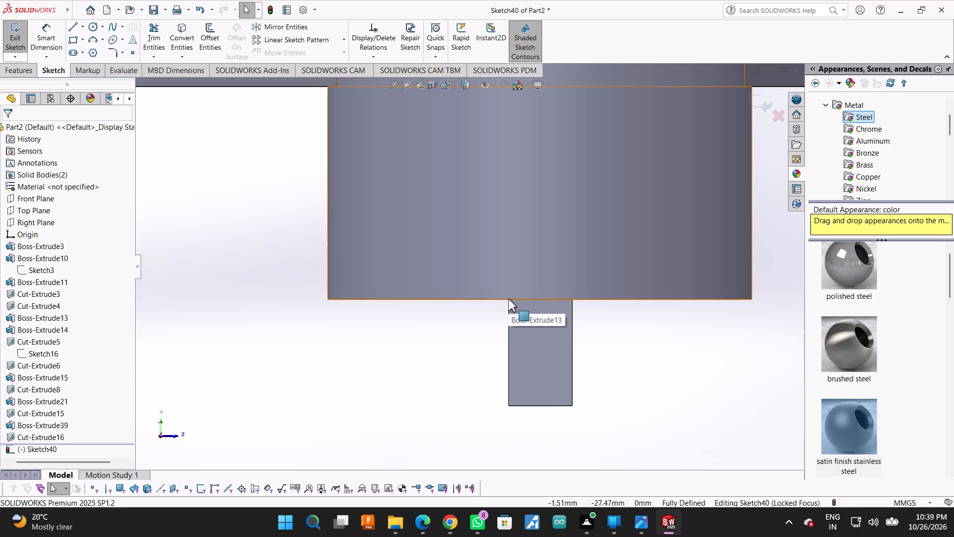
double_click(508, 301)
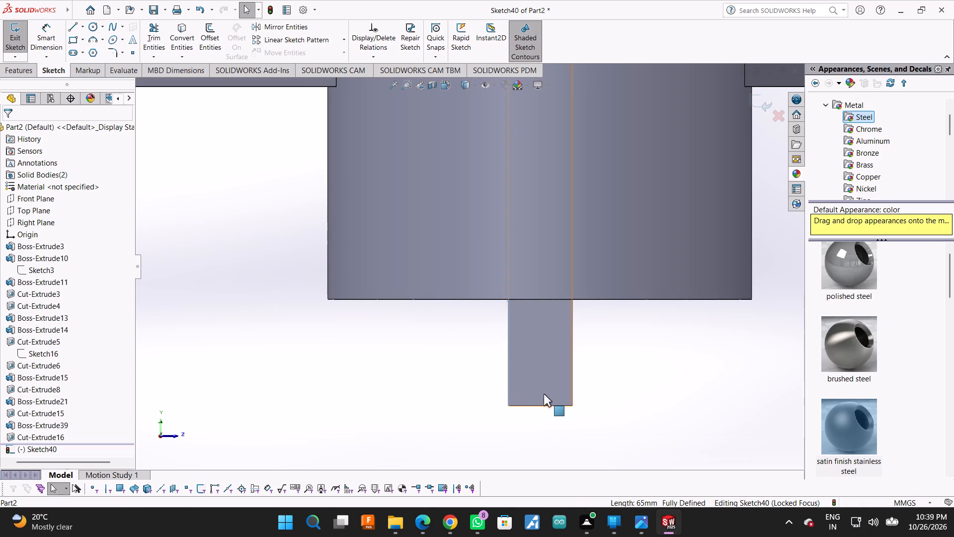
Sketch a closed 3 mm by 5 mm rectangle of lines around the protruding end face below the lower boss.
click(75, 28)
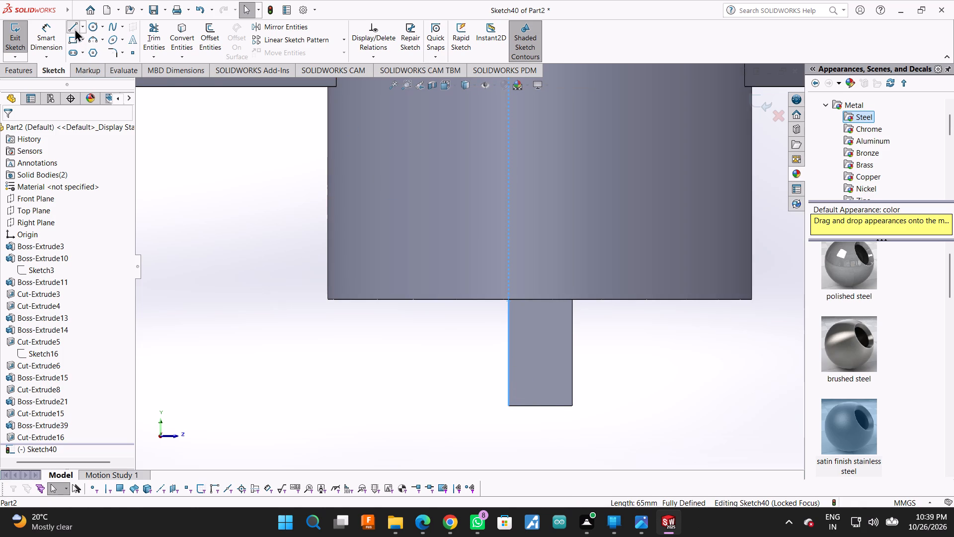
click(508, 406)
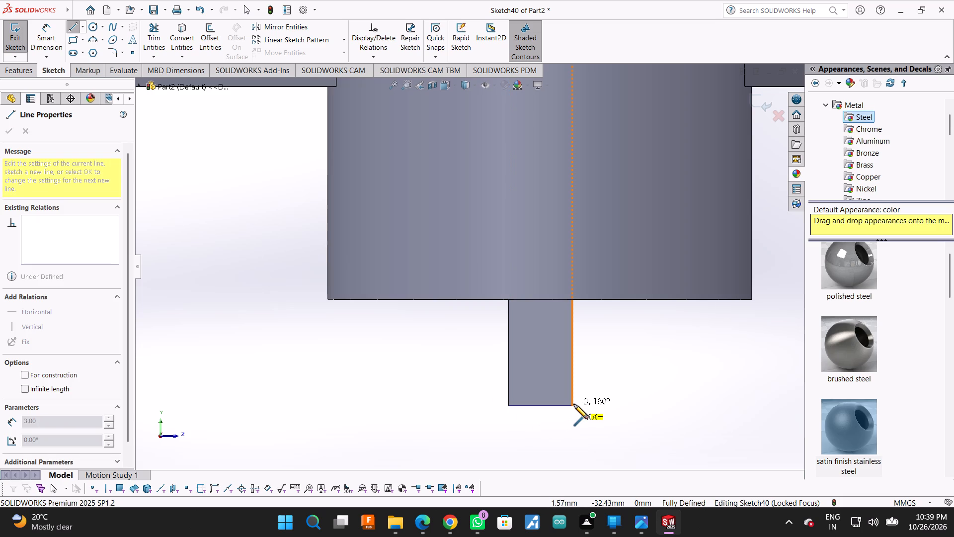
click(574, 404)
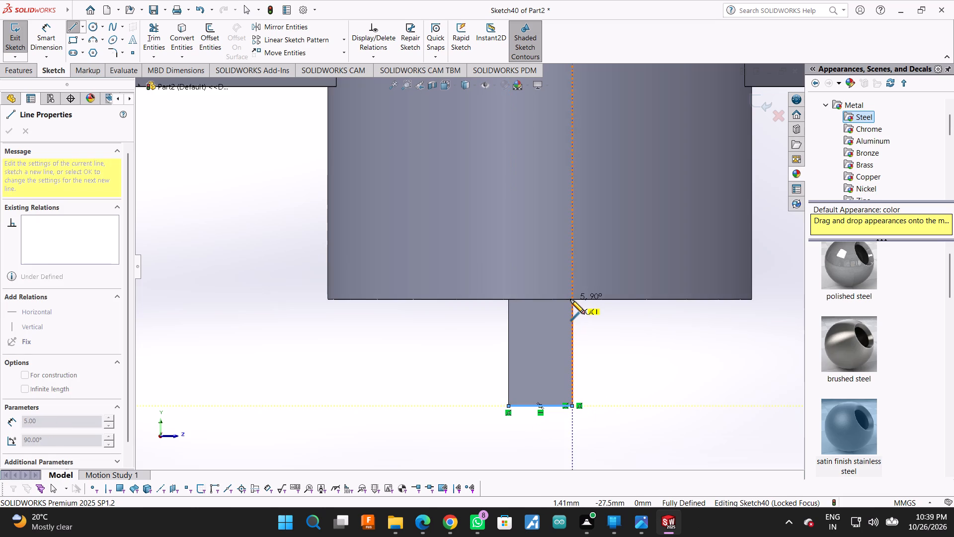
click(570, 299)
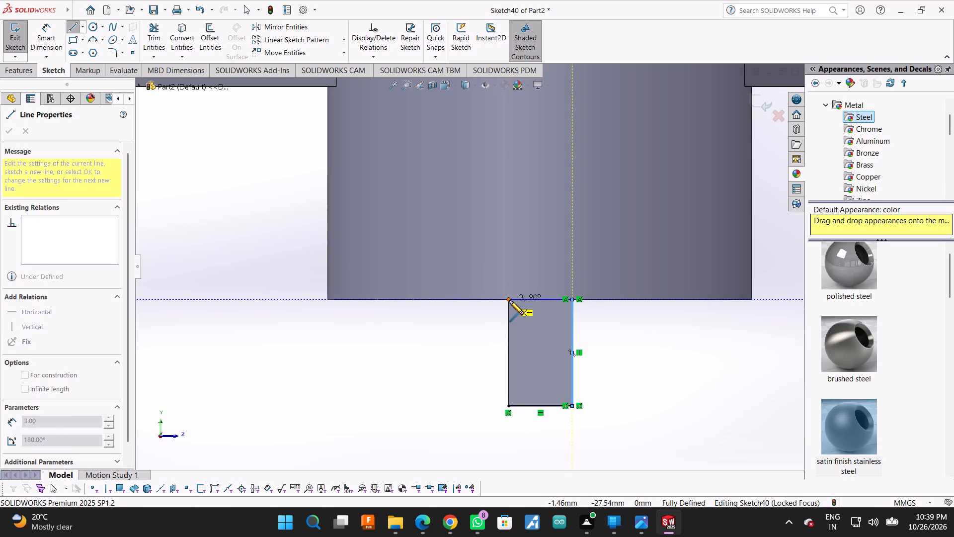
click(509, 300)
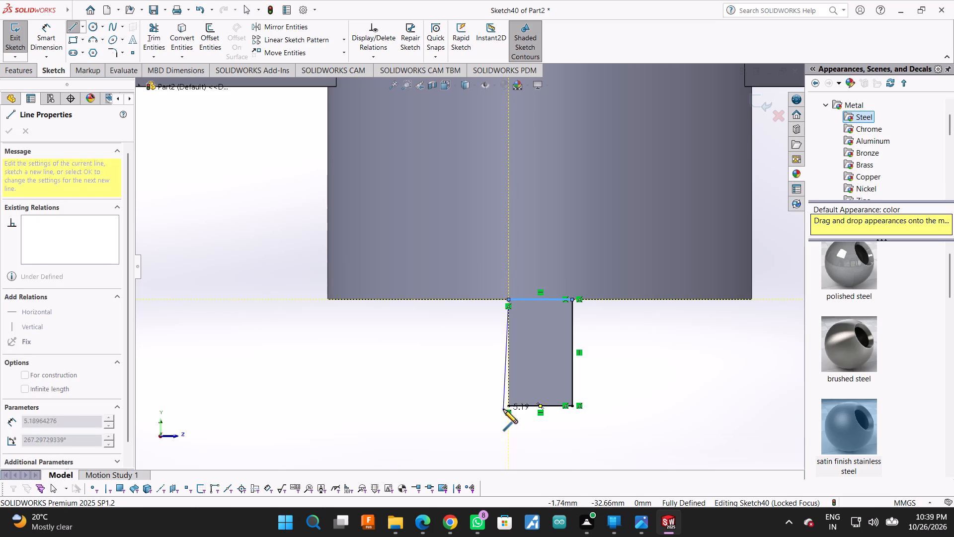
double_click(510, 406)
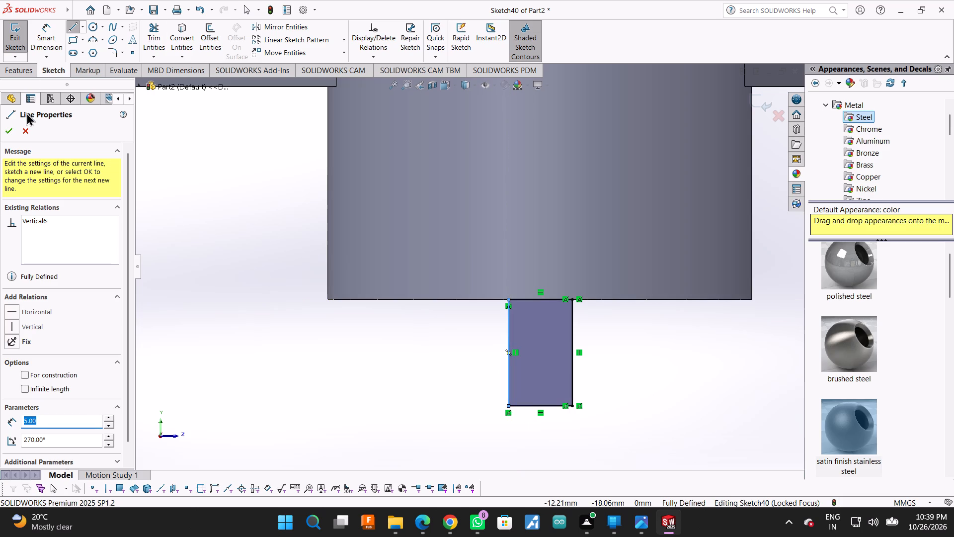
click(11, 126)
double_click(3, 132)
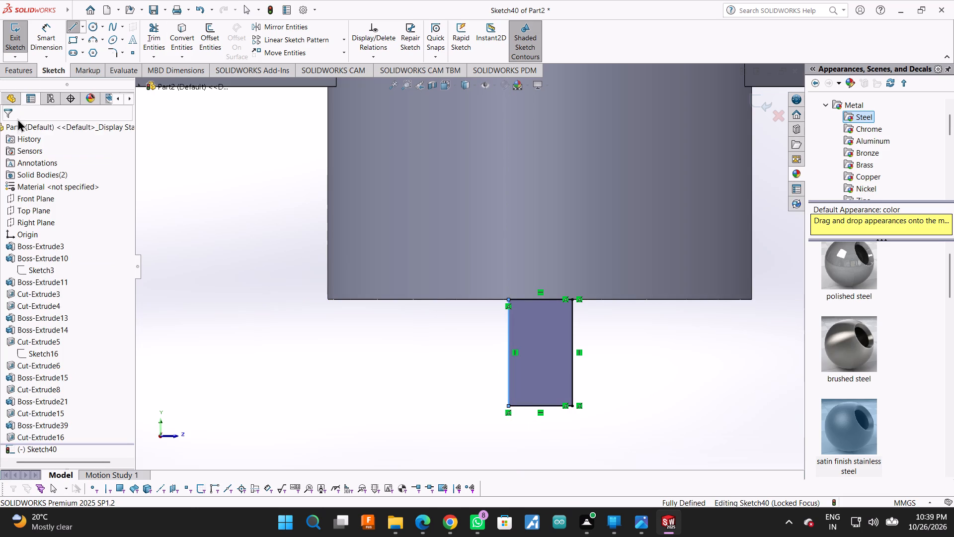
Cut-extrude the rectangle below the lower boss with a blind depth of 3 mm to remove the protruding plate piece.
click(19, 71)
click(182, 30)
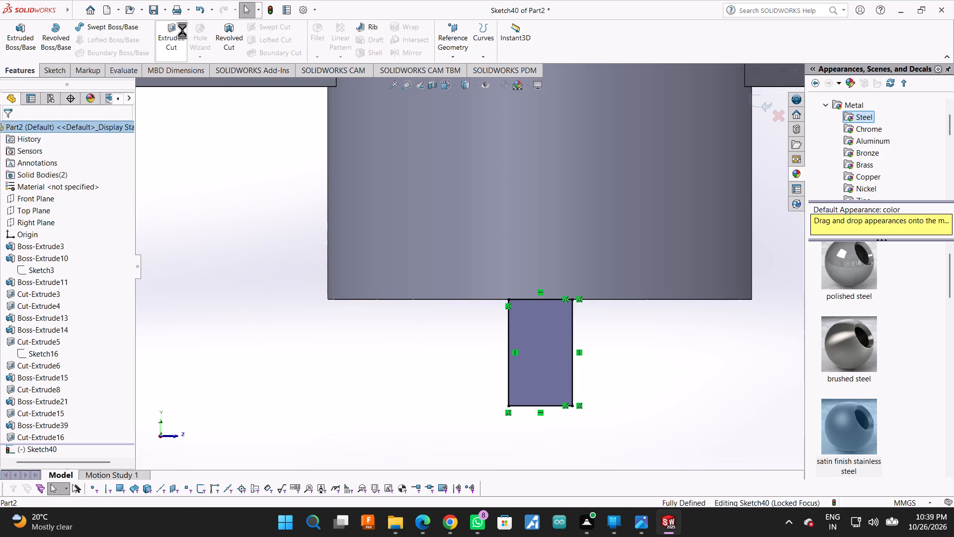
scroll(438, 277, up, 2)
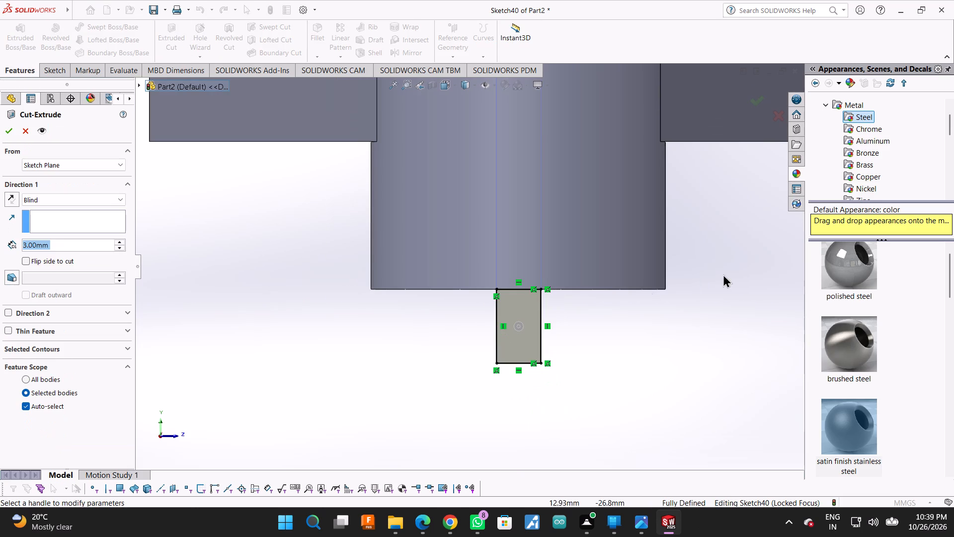
scroll(654, 303, up, 1)
scroll(685, 194, up, 1)
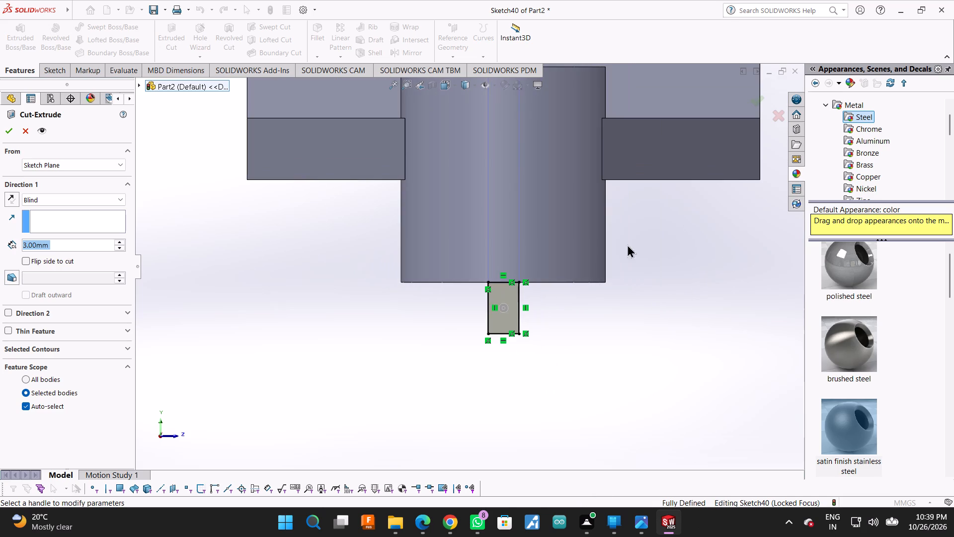
scroll(613, 213, down, 2)
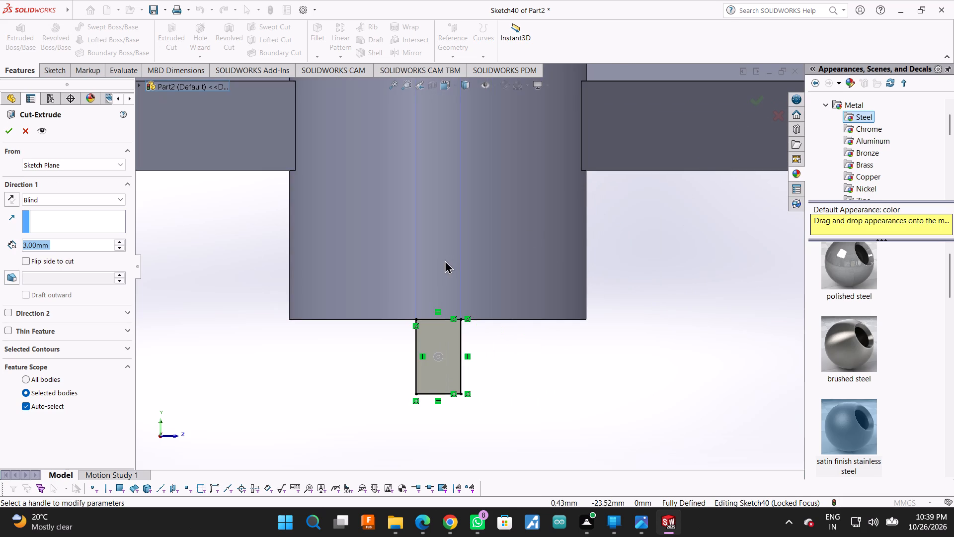
click(5, 131)
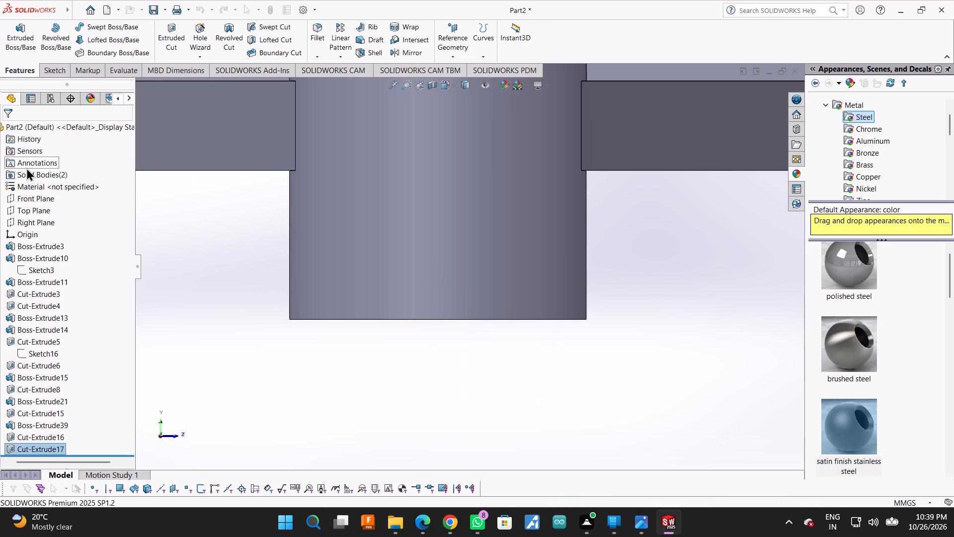
Examine the trimmed support plate, its sloped lower edge and both bosses from below, the side and above.
scroll(249, 270, up, 5)
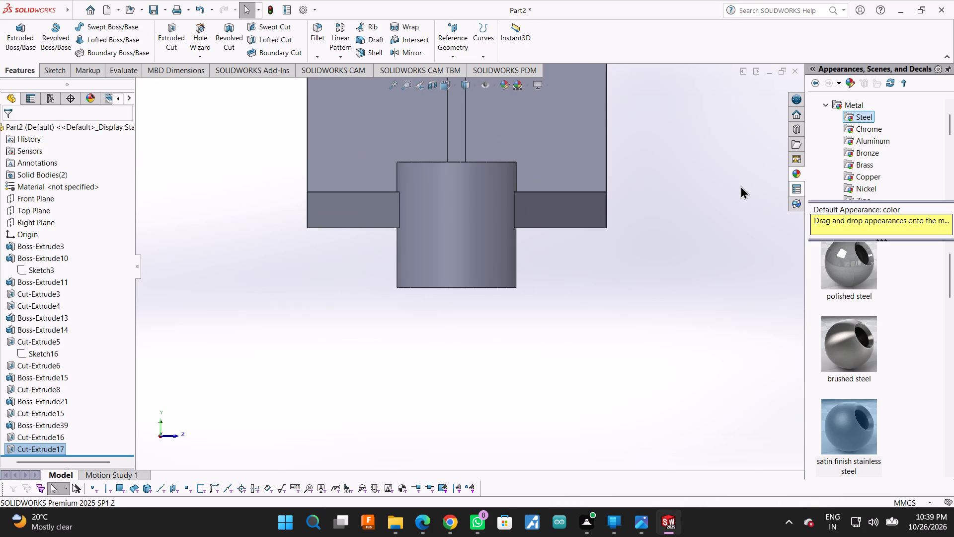
scroll(599, 252, up, 2)
right_click(607, 258)
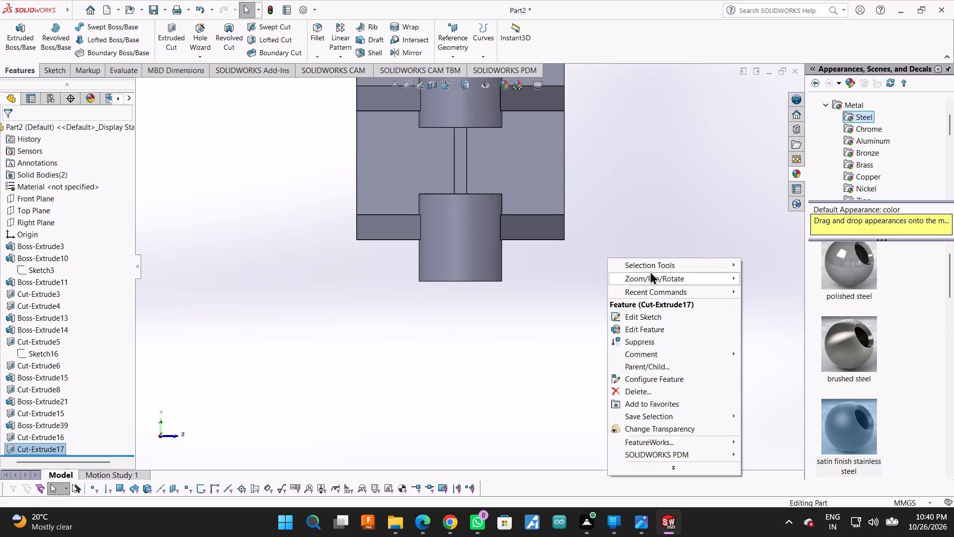
click(650, 276)
click(761, 326)
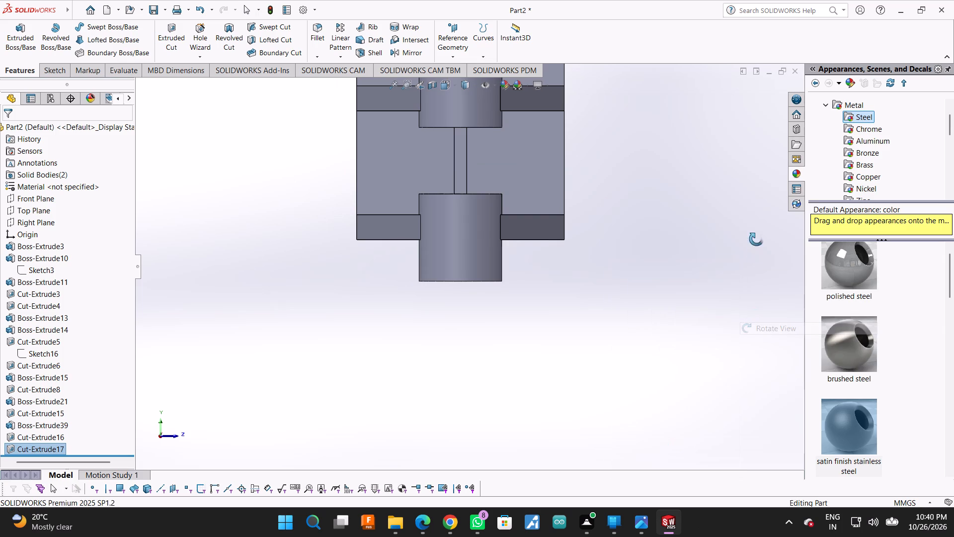
drag(749, 240, 614, 228)
click(614, 228)
scroll(521, 289, down, 2)
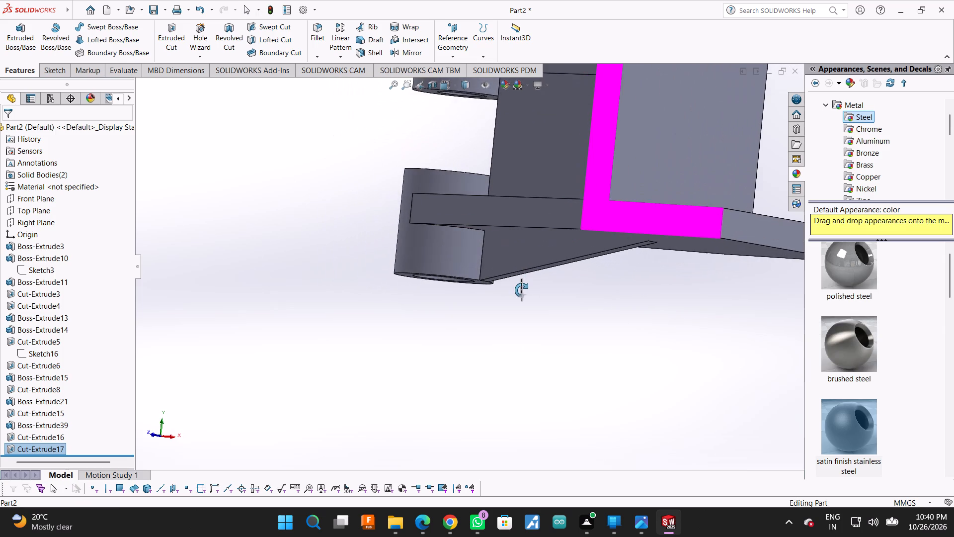
scroll(521, 290, down, 3)
scroll(521, 294, up, 1)
click(563, 303)
drag(564, 303, 595, 292)
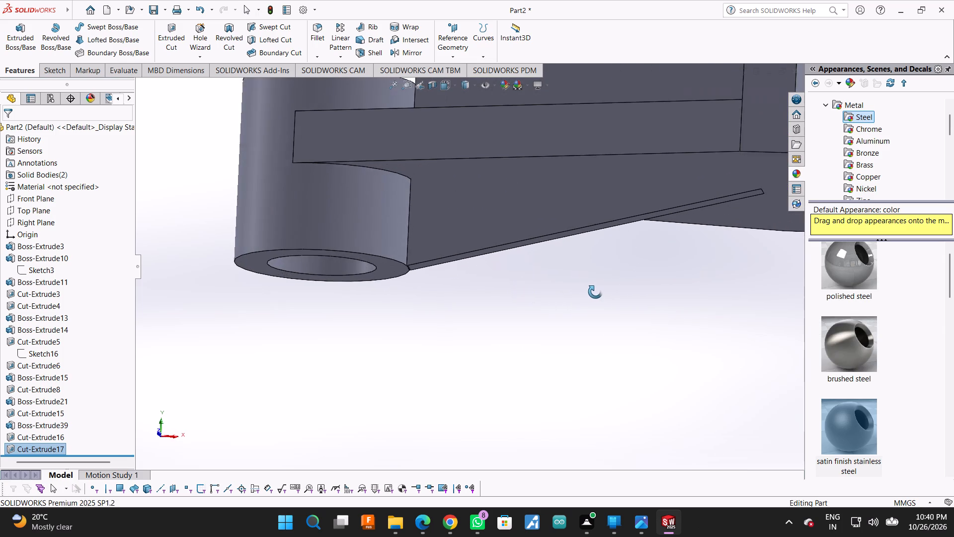
drag(595, 292, 598, 166)
click(598, 166)
scroll(592, 178, up, 2)
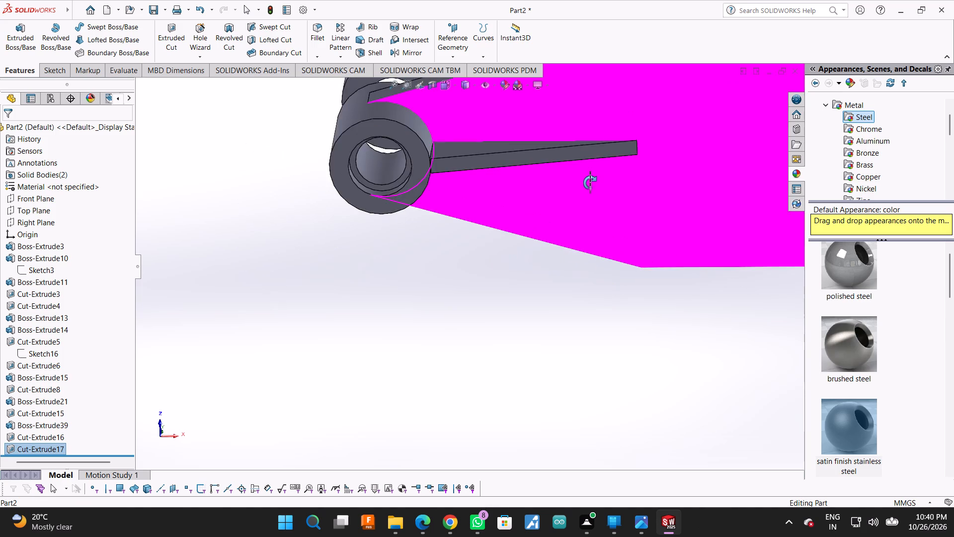
scroll(590, 182, up, 5)
click(736, 189)
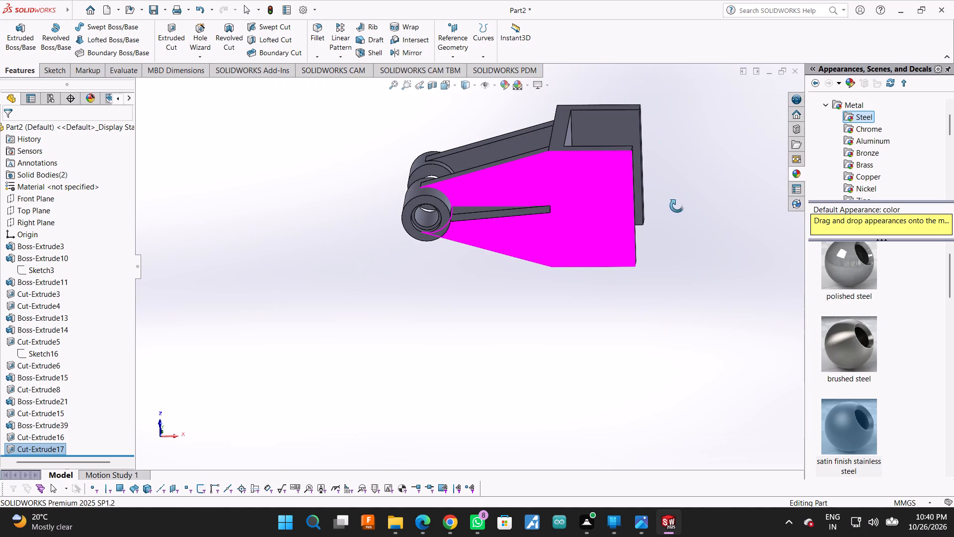
scroll(527, 226, up, 3)
drag(480, 143, 516, 277)
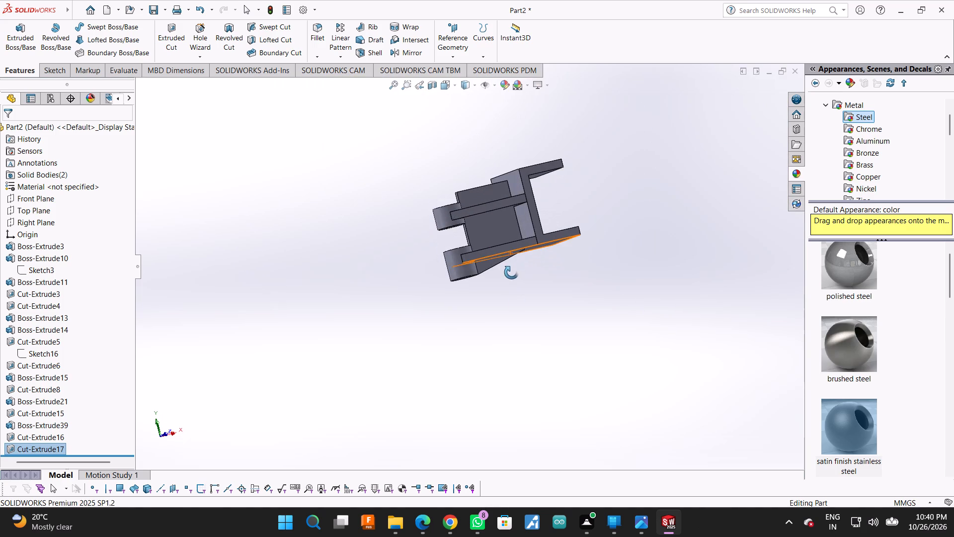
scroll(511, 272, down, 4)
drag(478, 318, 431, 300)
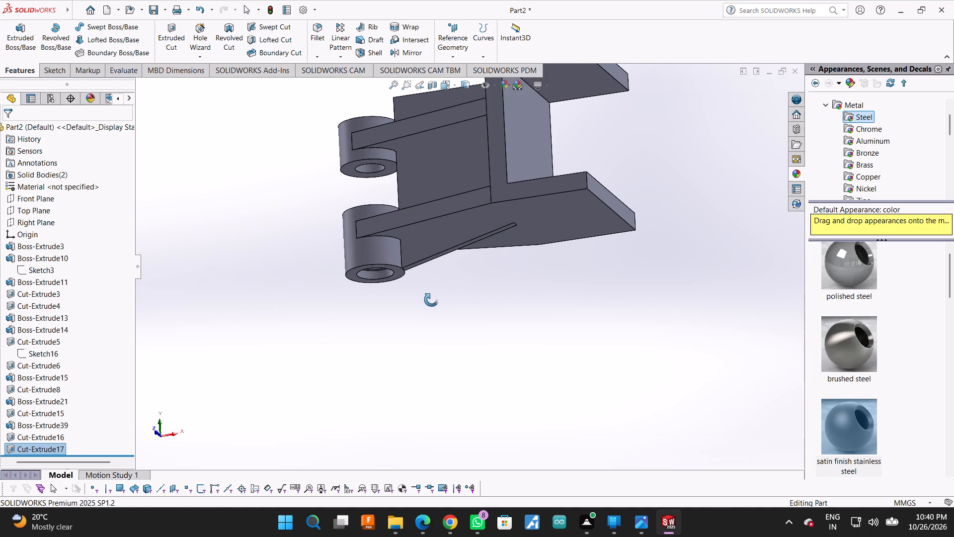
drag(431, 300, 446, 308)
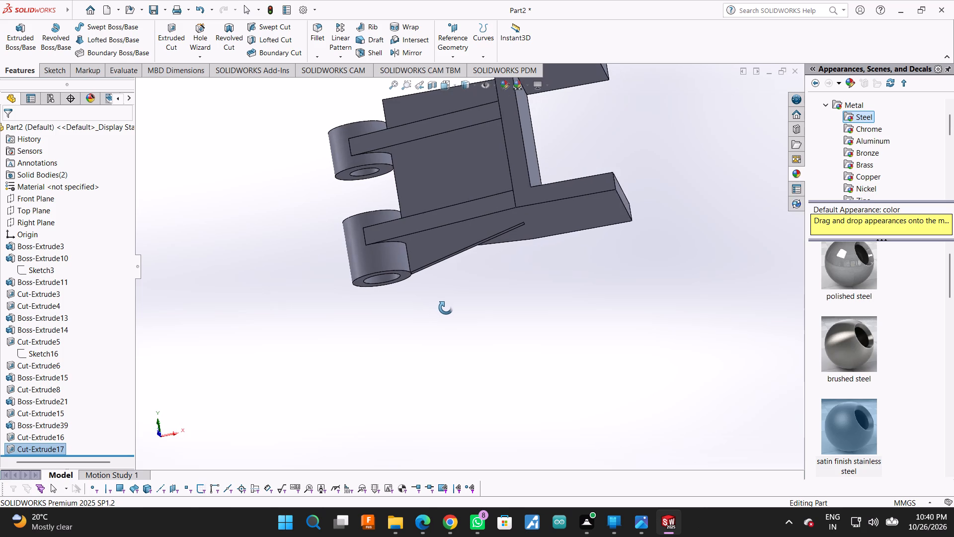
drag(446, 308, 455, 300)
scroll(504, 260, down, 3)
drag(557, 322, 569, 250)
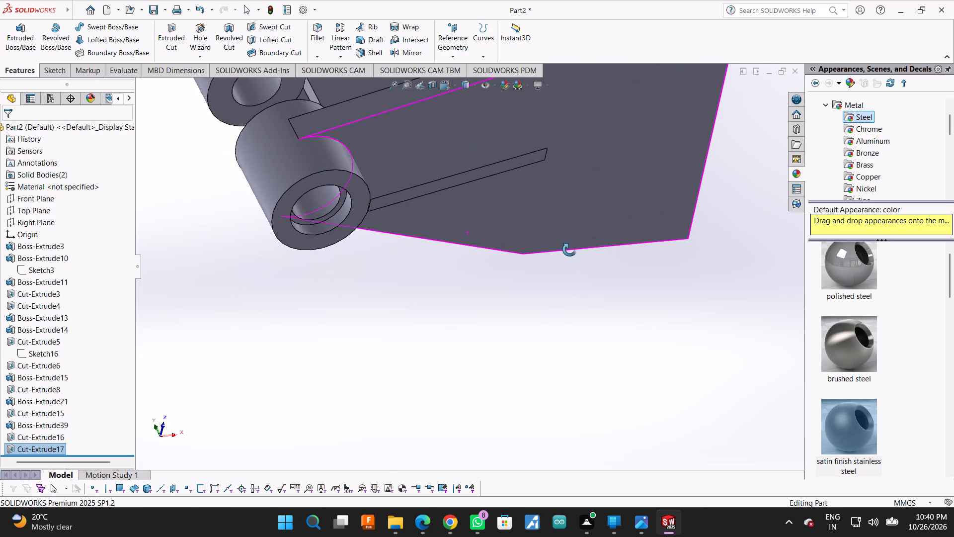
drag(569, 250, 542, 257)
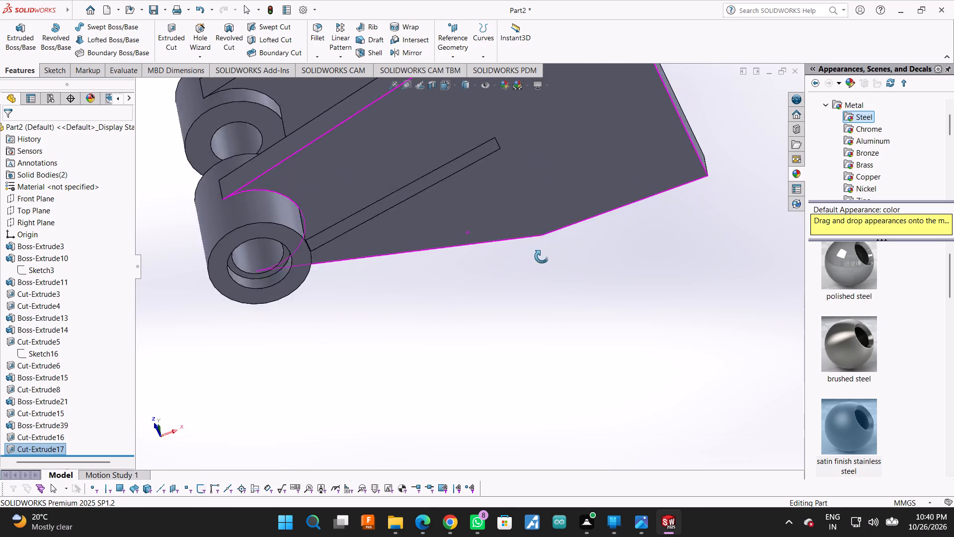
drag(542, 257, 593, 402)
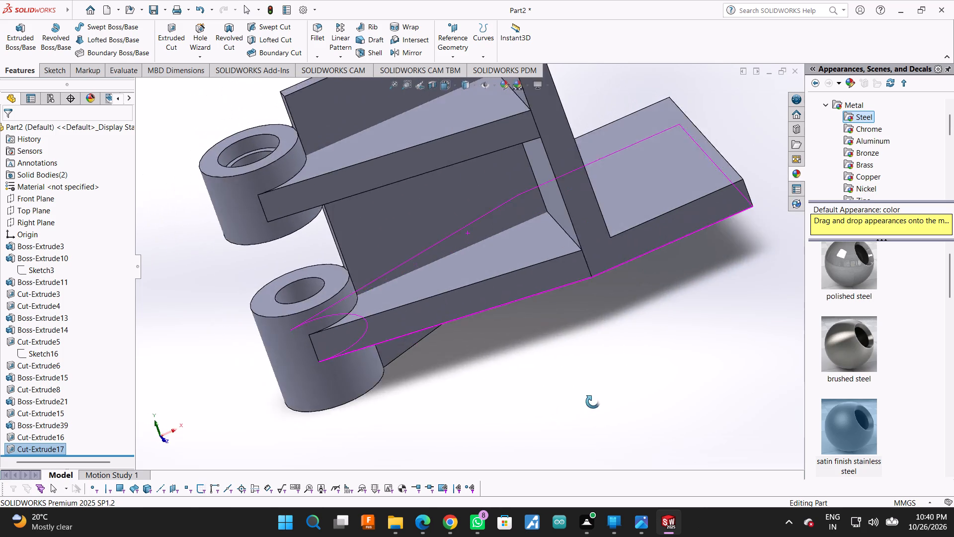
drag(593, 402, 594, 387)
scroll(581, 400, up, 2)
drag(657, 302, 647, 320)
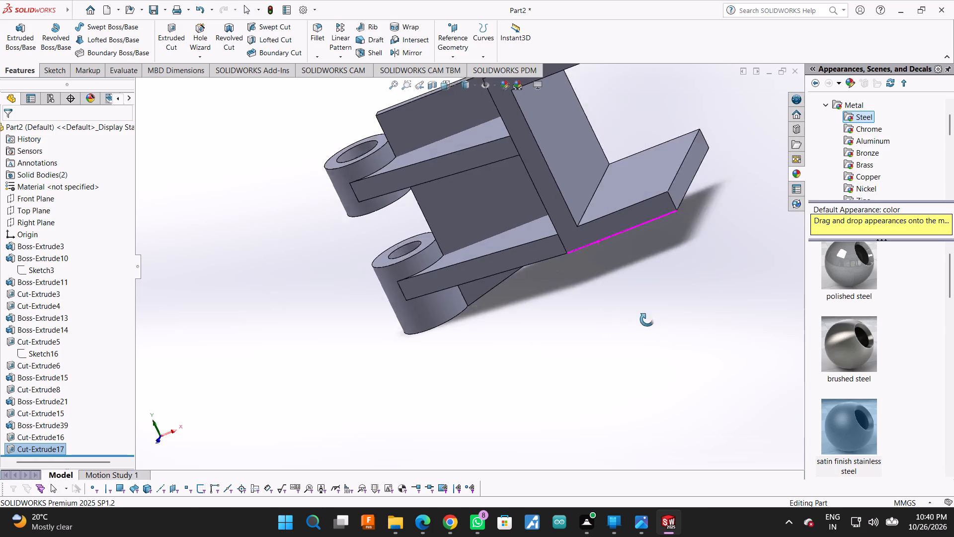
drag(647, 320, 668, 320)
scroll(588, 336, up, 2)
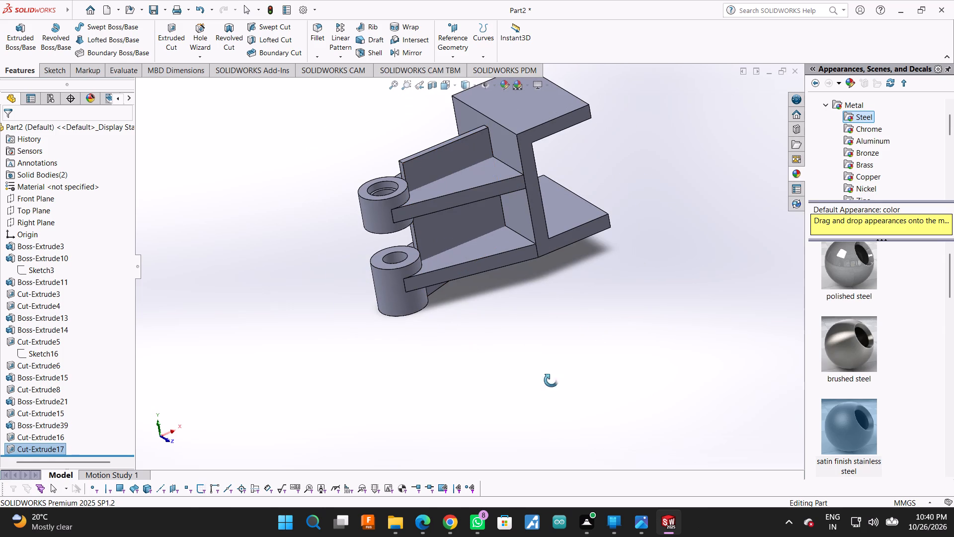
key(Escape)
key(Escape)
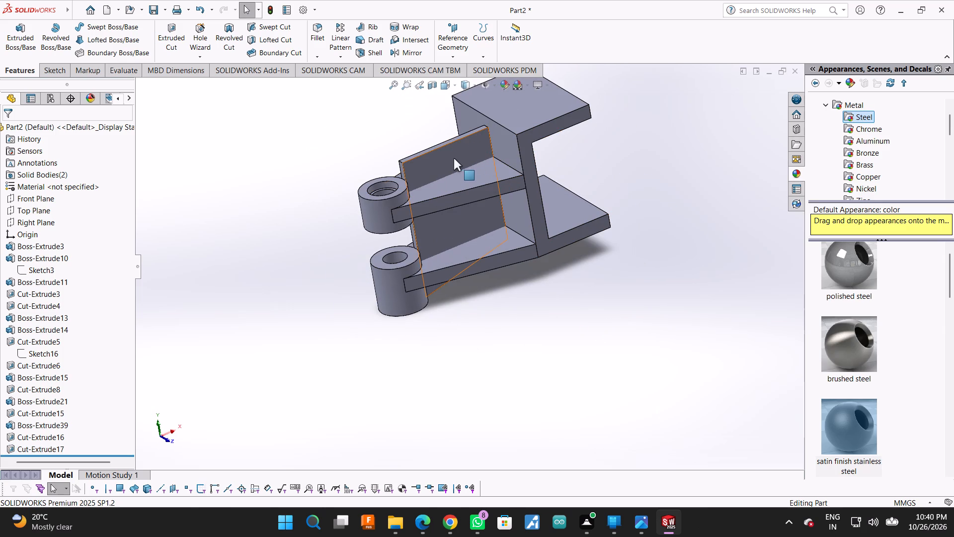
Open a sketch on the support plate's large side face.
click(451, 158)
click(496, 132)
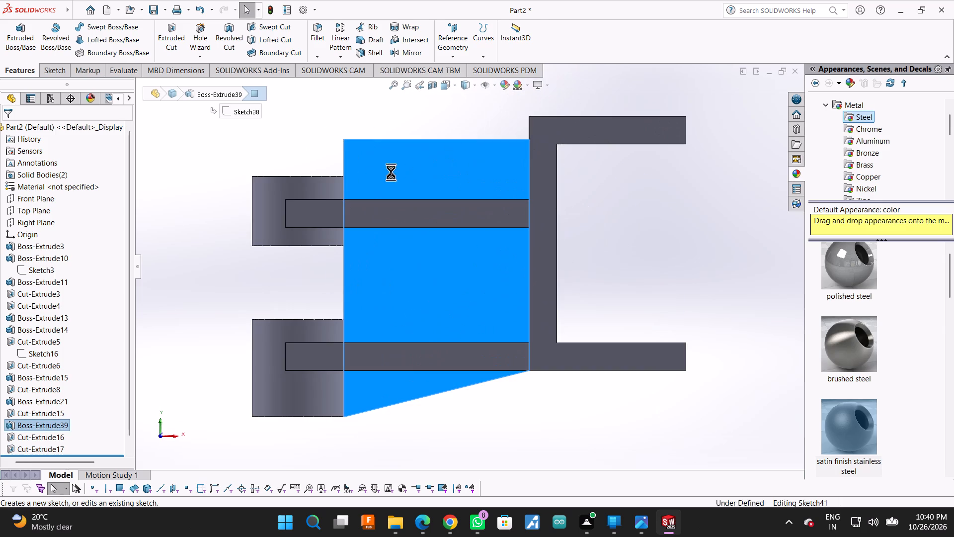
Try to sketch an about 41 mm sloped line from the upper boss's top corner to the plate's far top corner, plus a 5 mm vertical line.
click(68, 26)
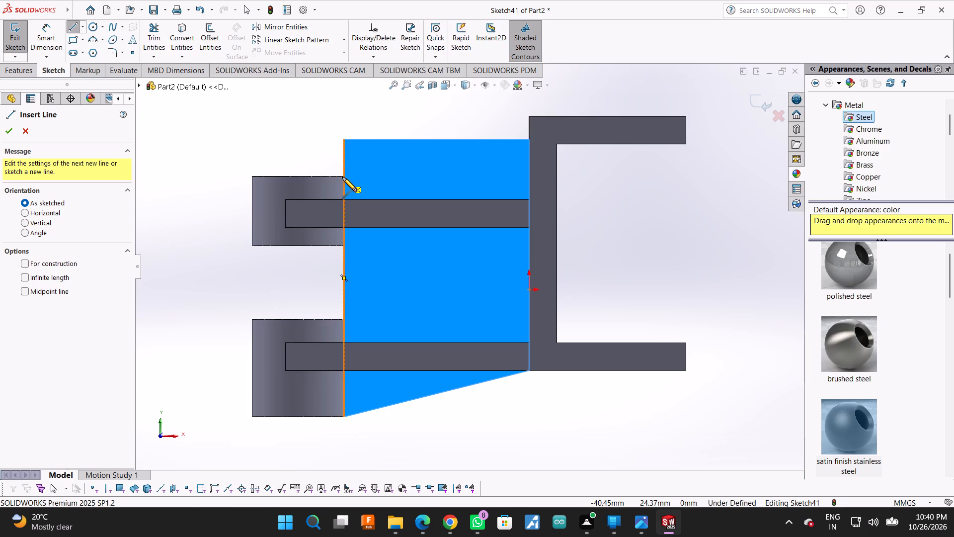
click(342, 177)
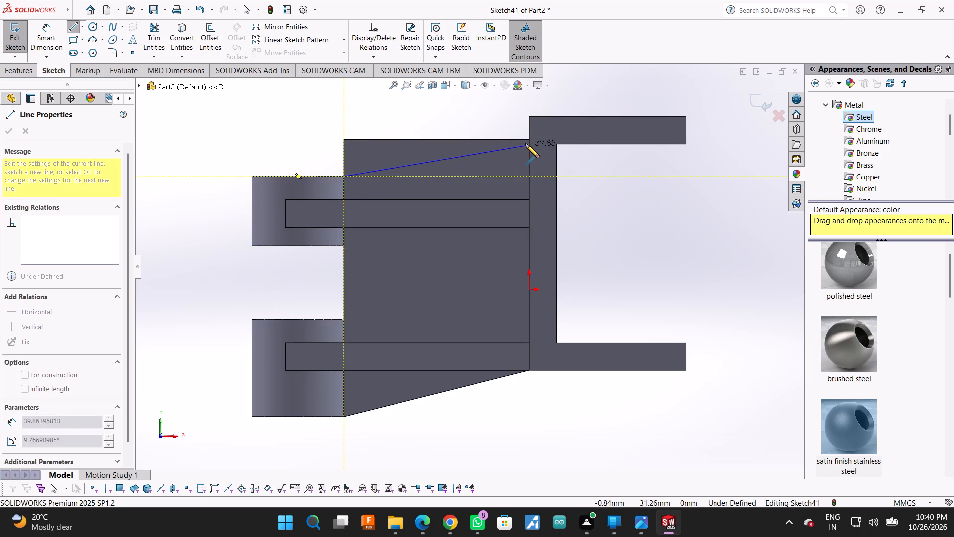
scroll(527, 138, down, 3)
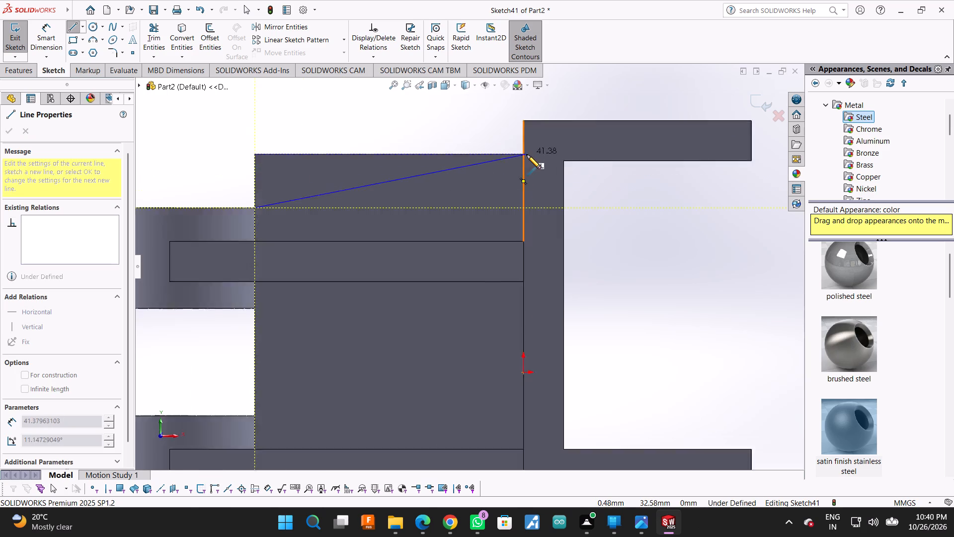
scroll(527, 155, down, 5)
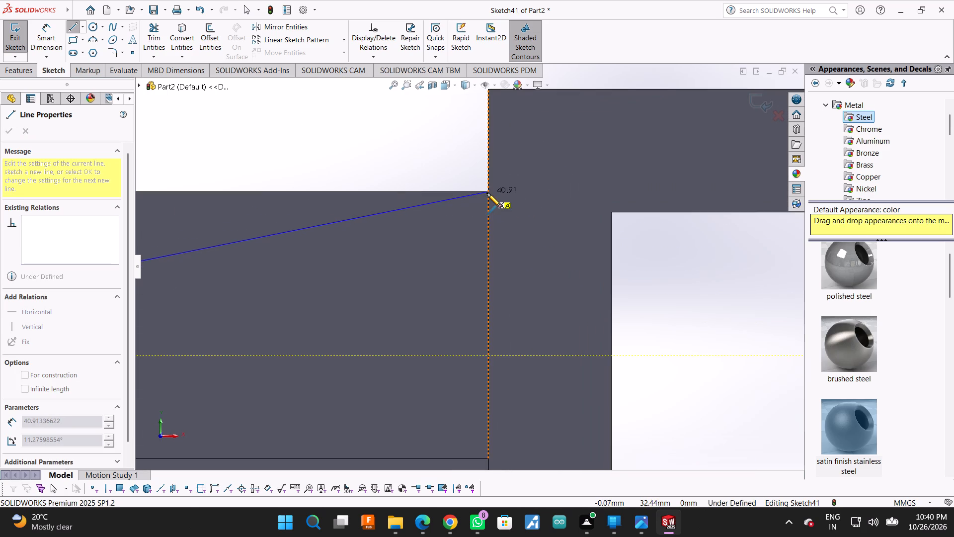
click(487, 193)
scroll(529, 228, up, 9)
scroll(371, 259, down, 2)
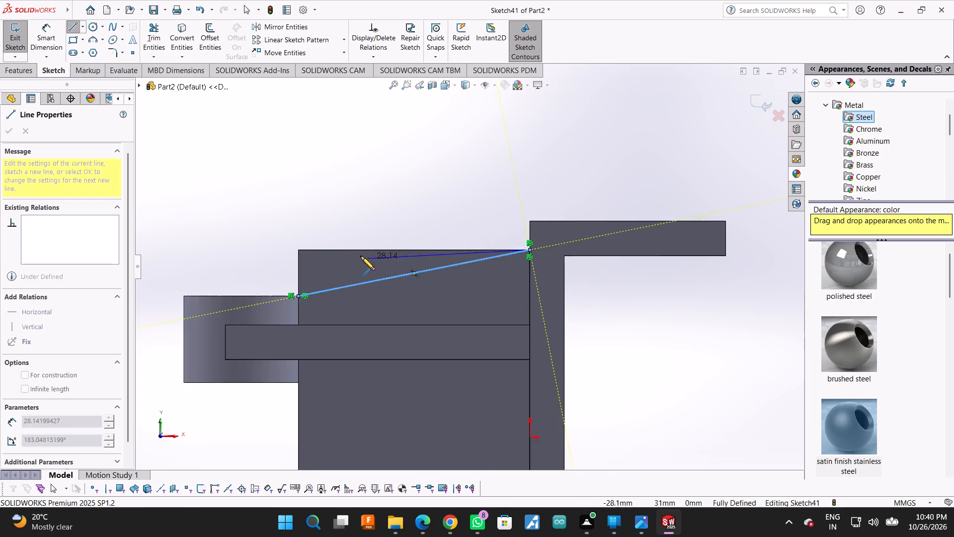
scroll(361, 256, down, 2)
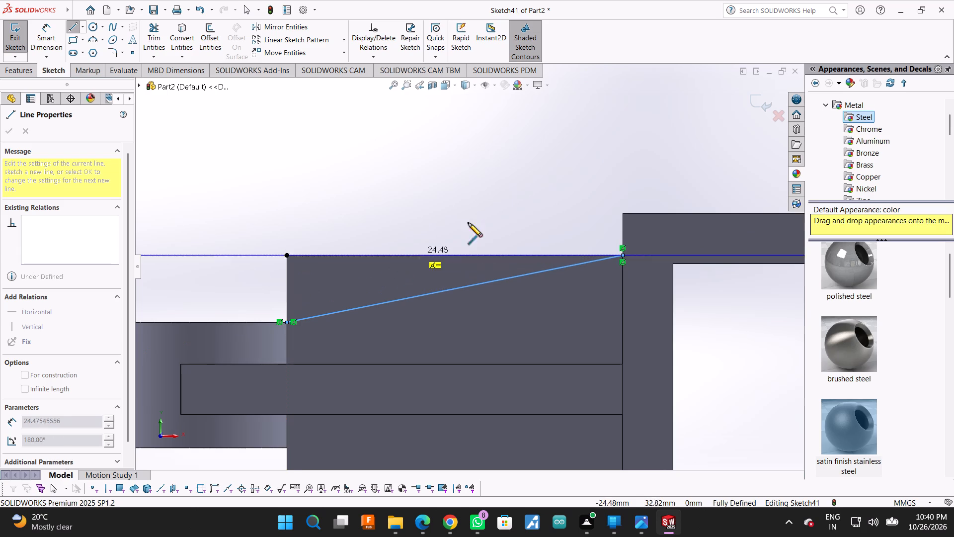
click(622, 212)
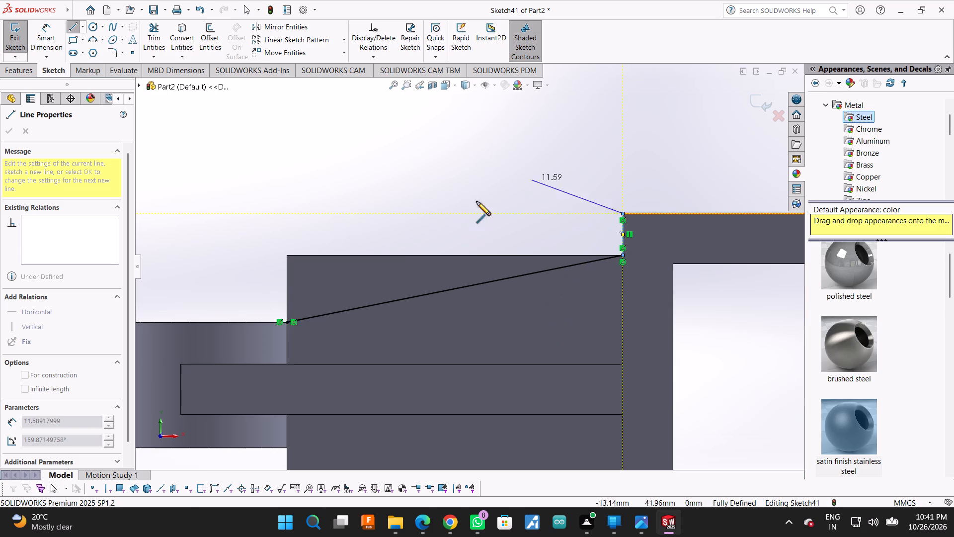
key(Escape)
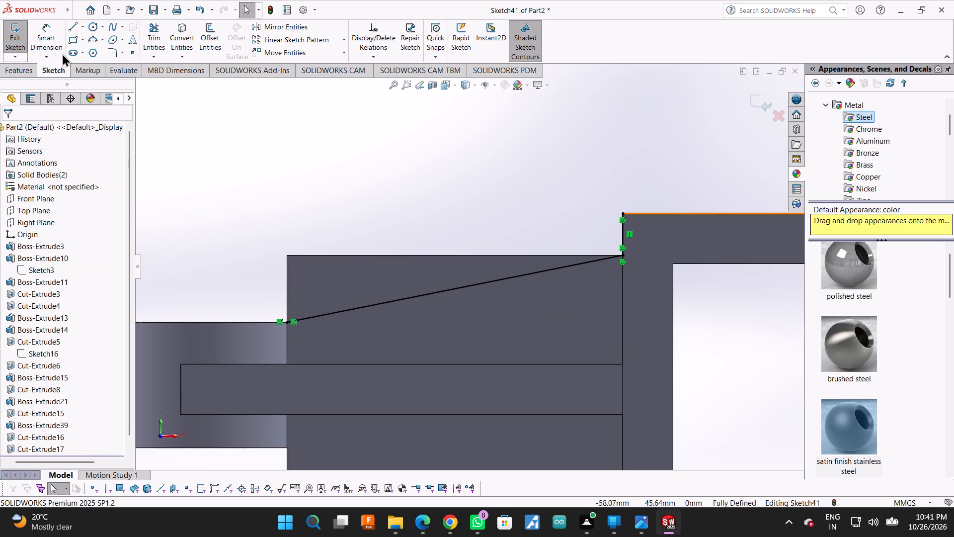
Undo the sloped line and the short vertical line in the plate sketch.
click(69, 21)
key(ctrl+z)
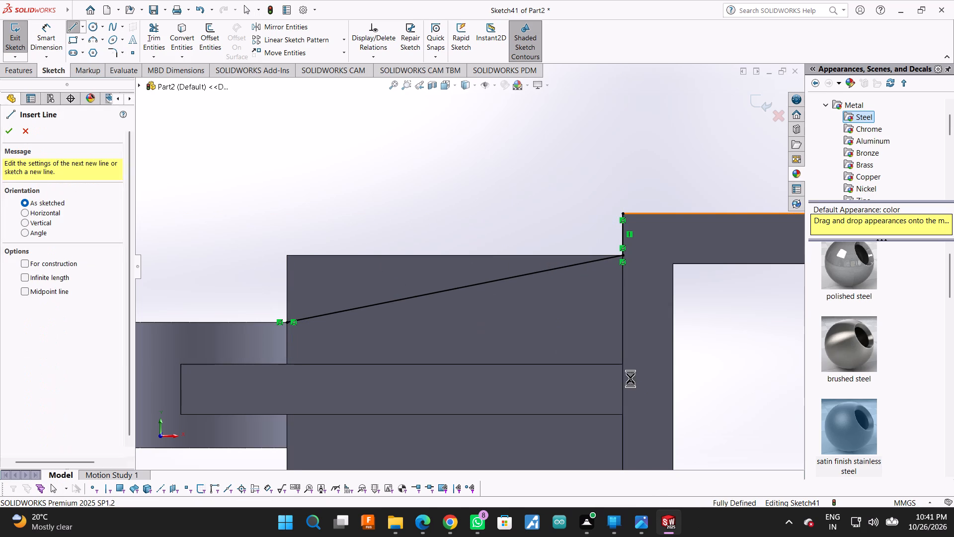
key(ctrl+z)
Sketch a closed rectangle about 40 mm by 13 mm on the plate, covering its area above the upper arm.
click(70, 27)
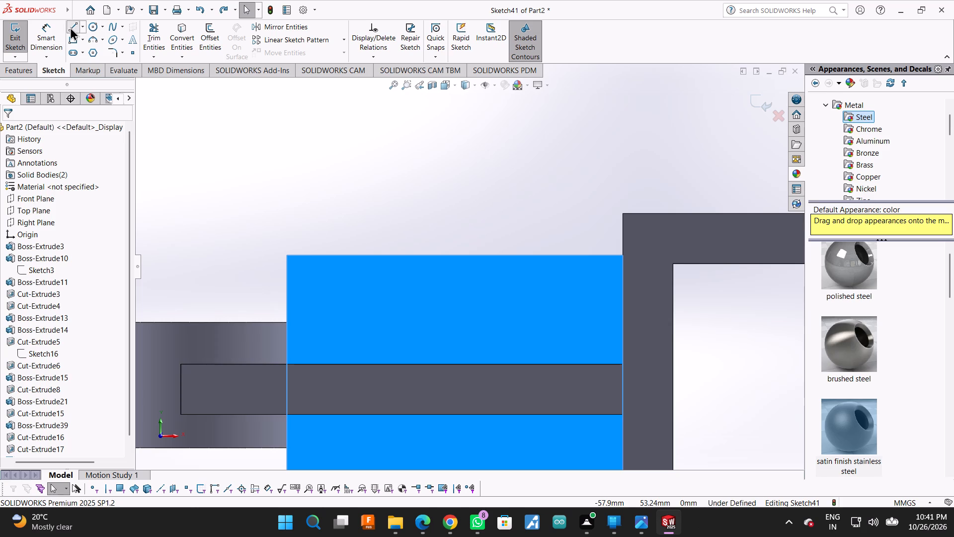
click(622, 255)
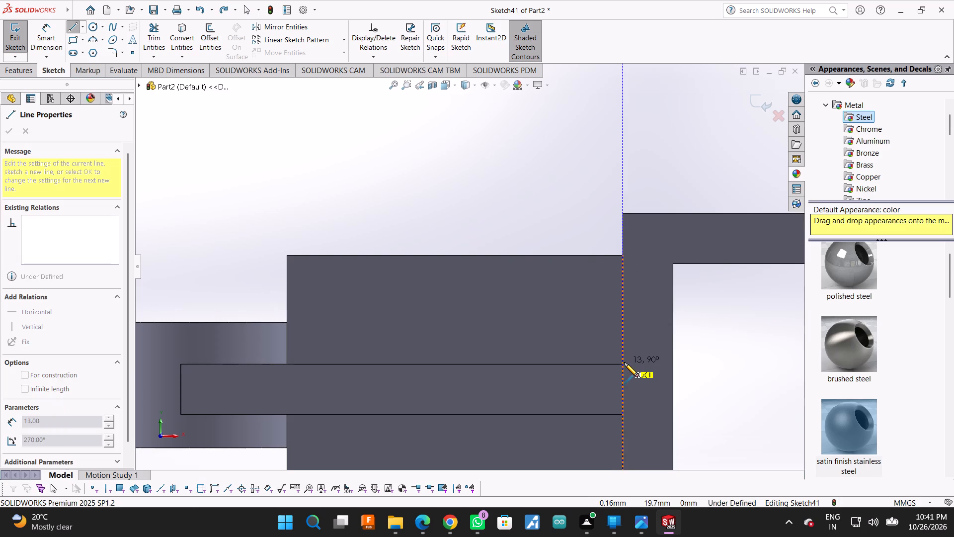
click(624, 362)
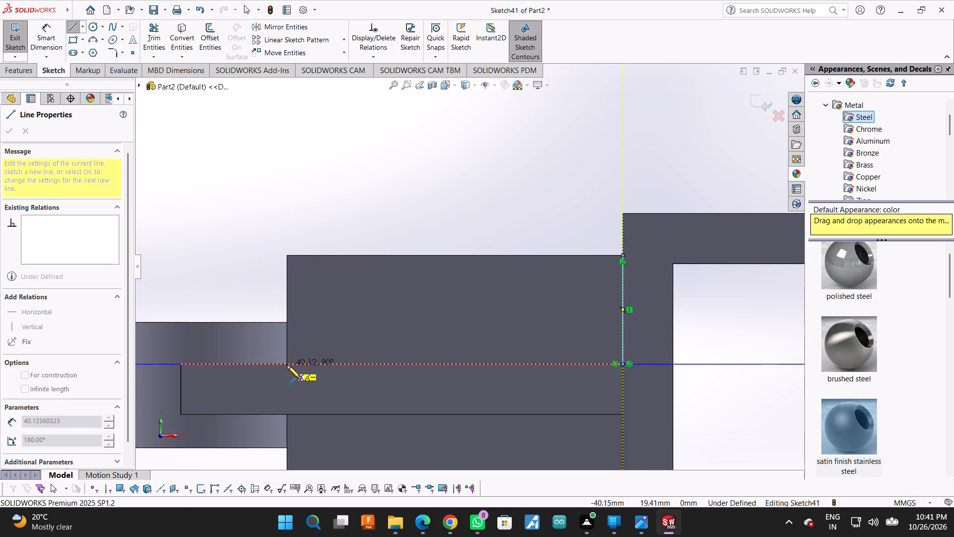
click(286, 362)
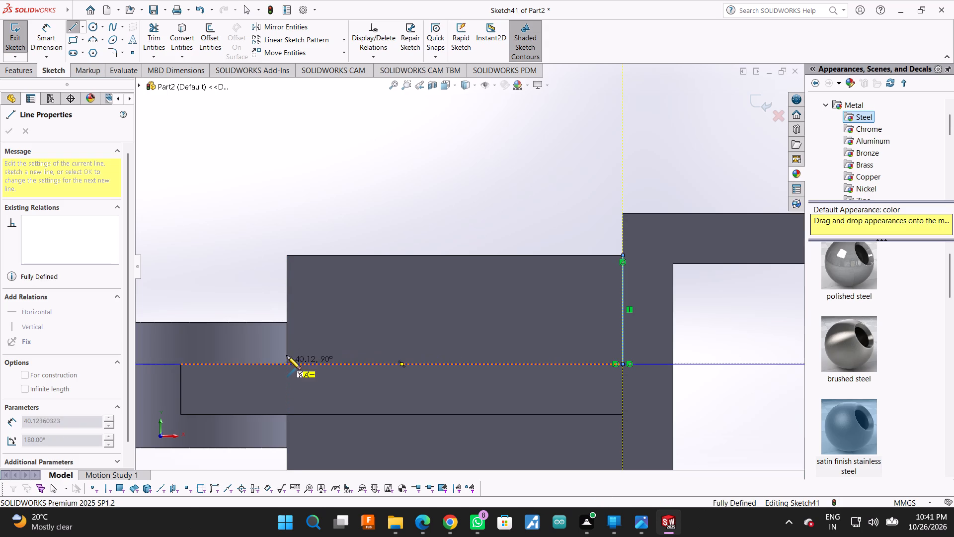
click(286, 255)
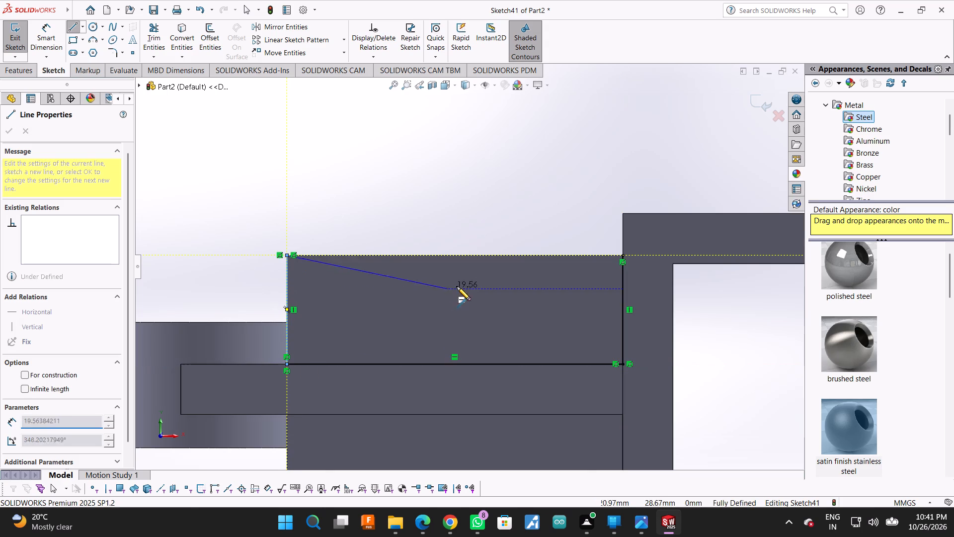
click(621, 255)
click(4, 136)
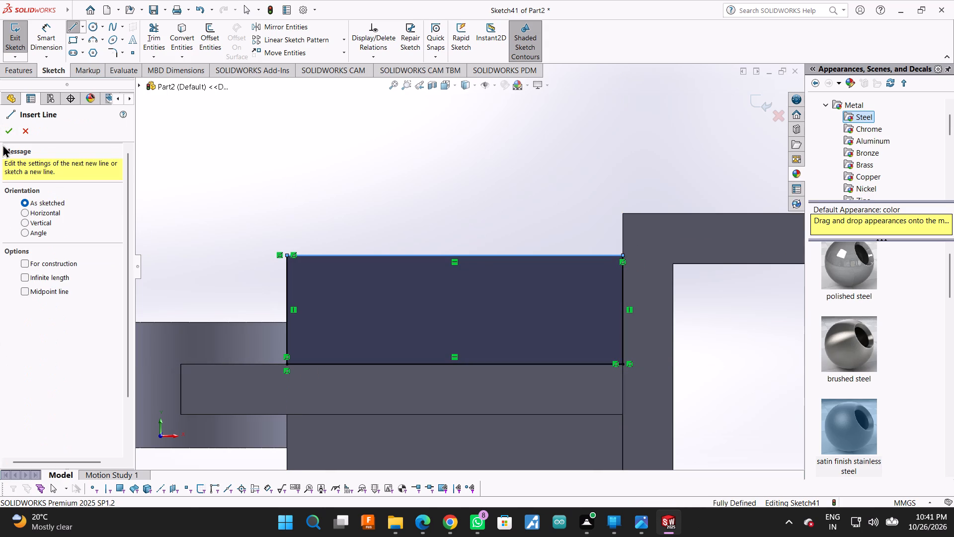
click(5, 129)
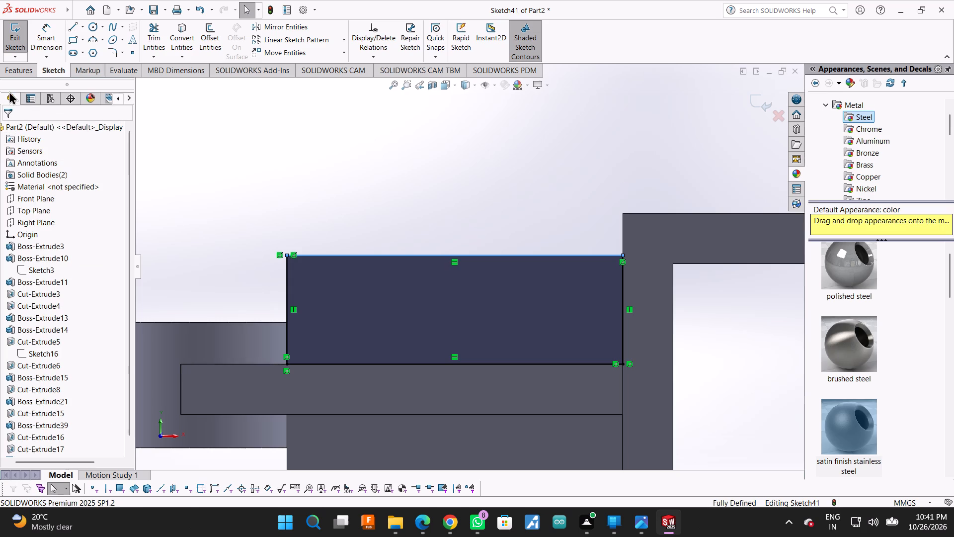
Extrude-cut the rectangle blind to a depth of 3 mm, removing the plate's portion above the upper arm.
click(7, 69)
click(159, 30)
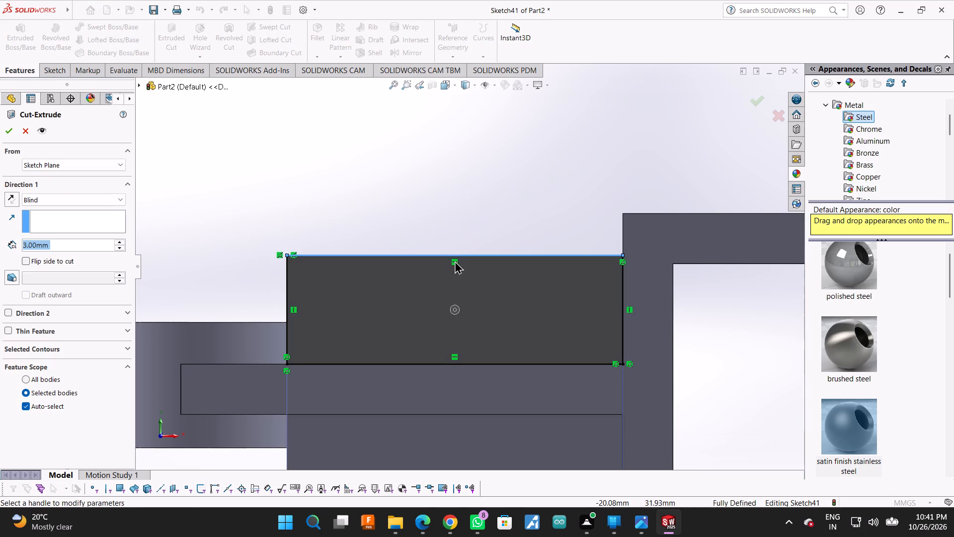
middle_drag(472, 215, 496, 321)
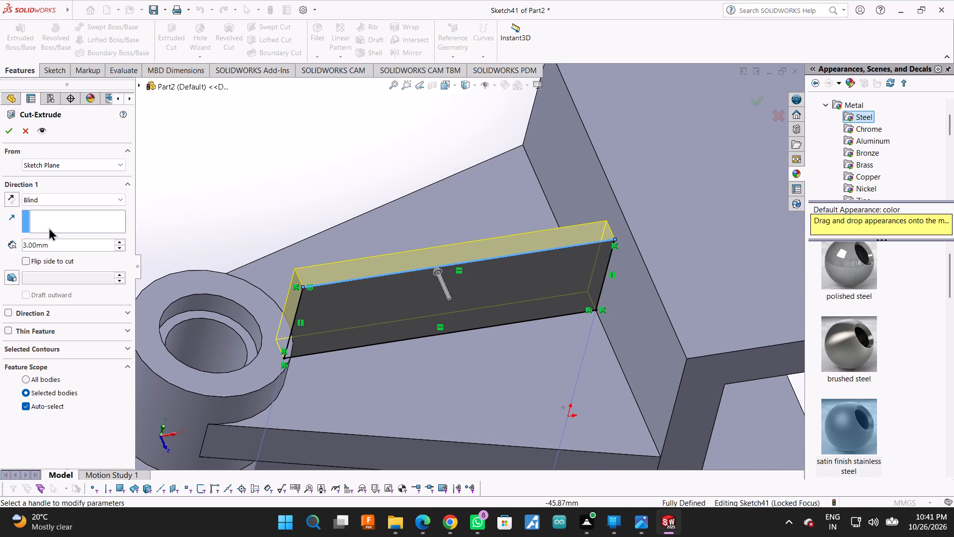
click(3, 126)
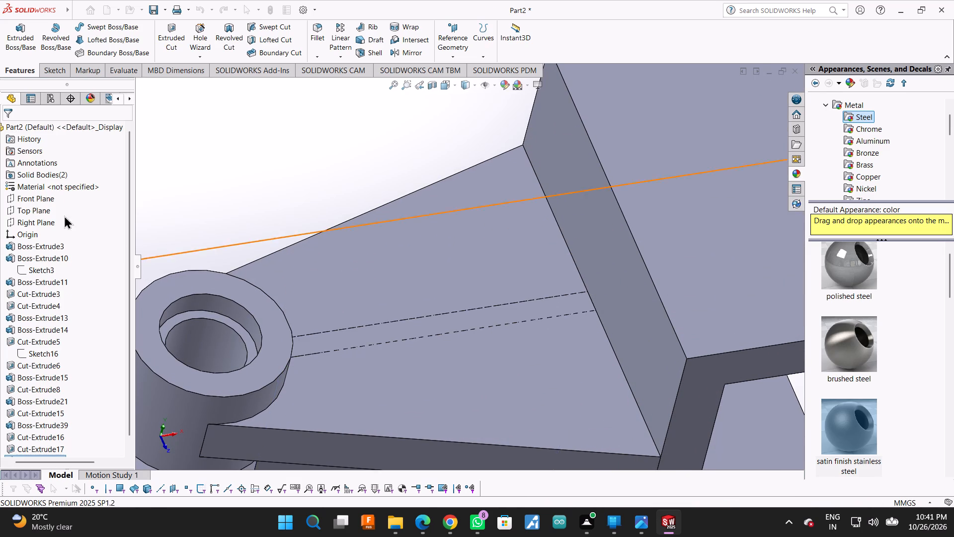
Examine the cut plate, the upper arm's top face and both bosses from above, the front and below.
scroll(232, 279, up, 4)
scroll(365, 335, up, 1)
scroll(440, 295, down, 2)
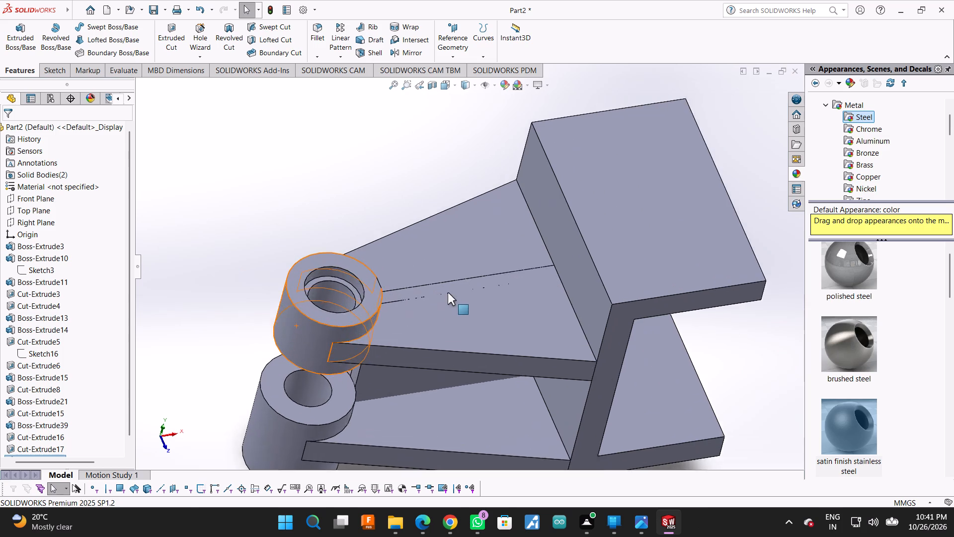
scroll(448, 292, down, 5)
scroll(275, 331, up, 6)
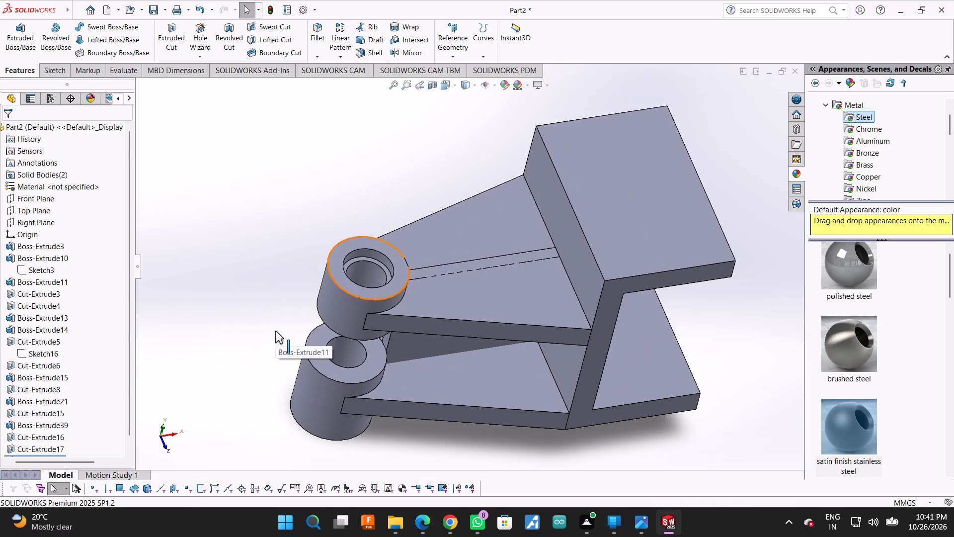
middle_drag(712, 322, 679, 275)
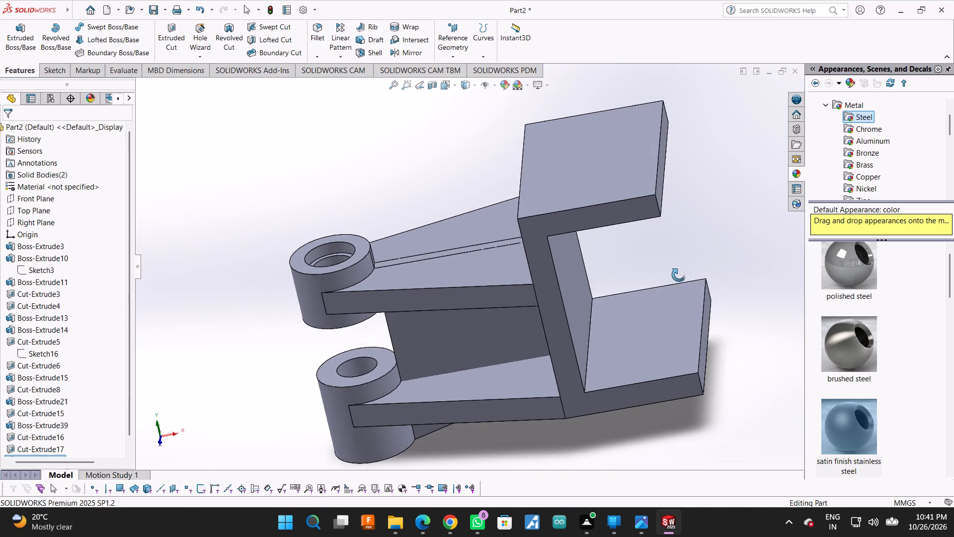
middle_drag(679, 275, 680, 270)
scroll(214, 259, down, 1)
middle_drag(495, 177, 480, 217)
scroll(495, 177, down, 1)
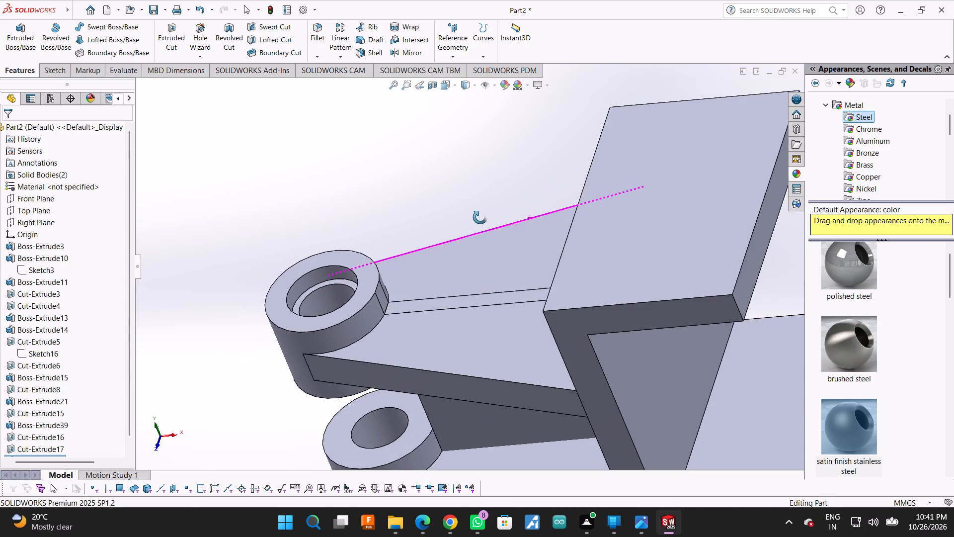
middle_drag(480, 217, 502, 158)
scroll(466, 385, down, 2)
scroll(466, 385, up, 2)
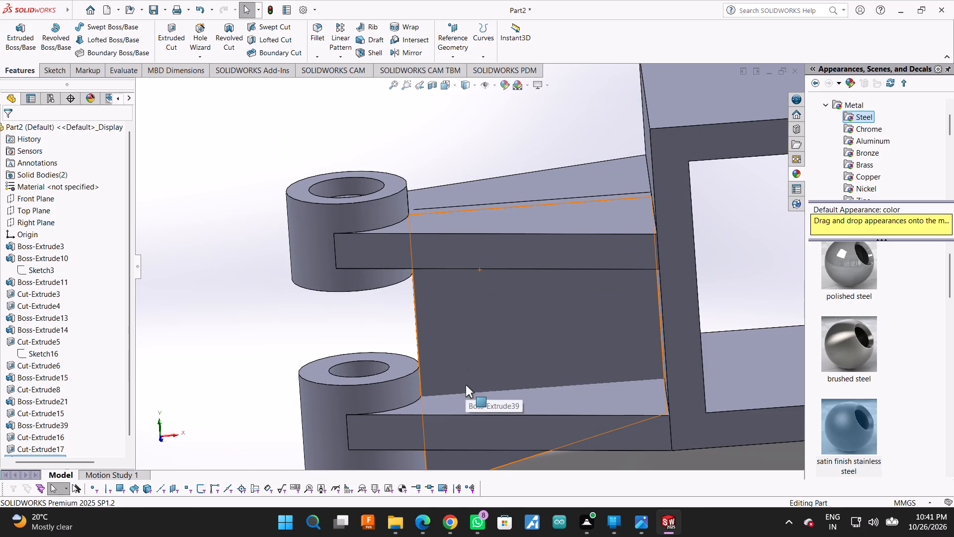
middle_drag(195, 210, 183, 158)
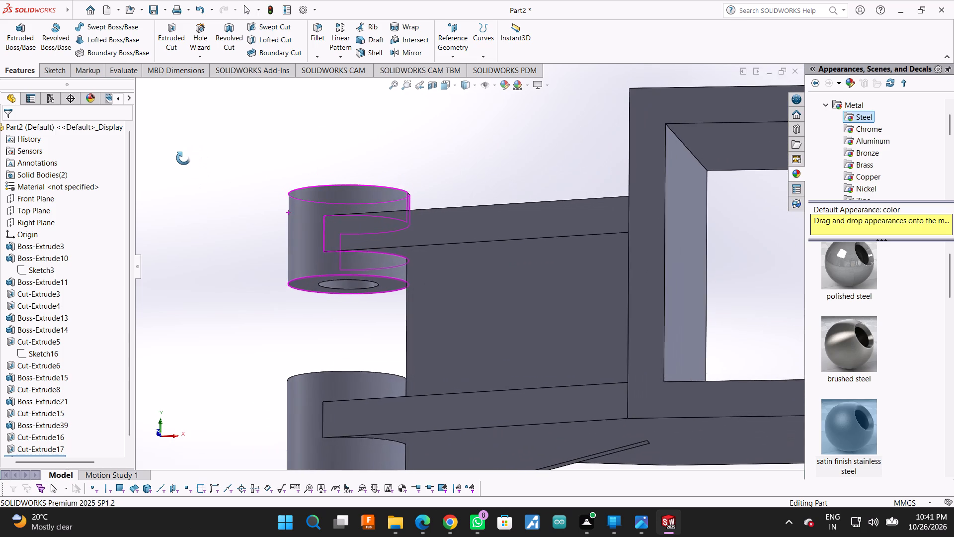
middle_drag(183, 158, 191, 171)
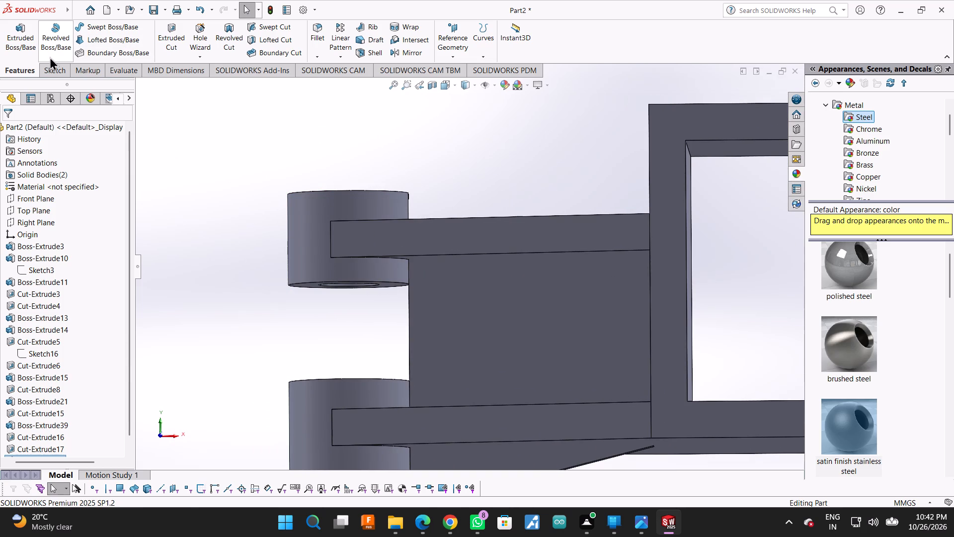
Open a line sketch on the support plate's large side face between the two arms.
click(47, 69)
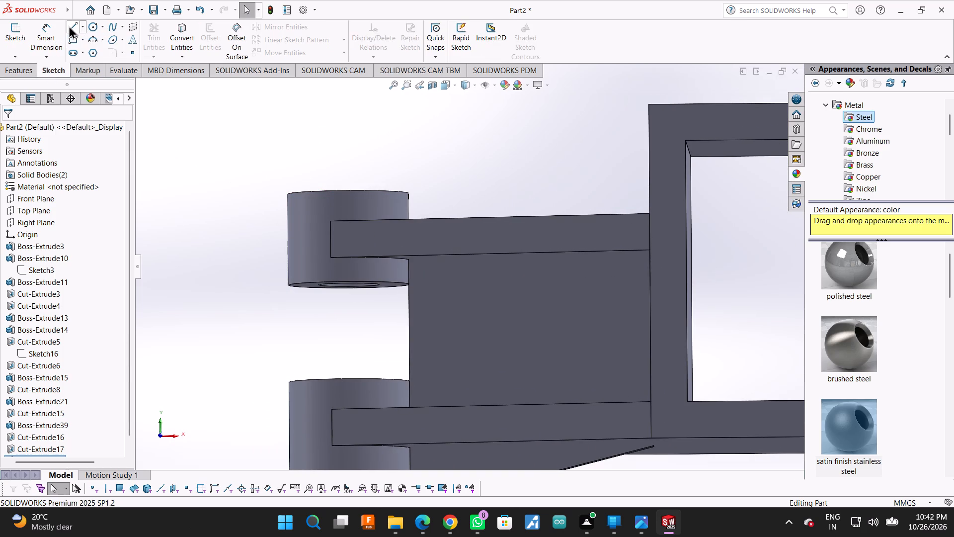
click(69, 25)
scroll(439, 267, up, 2)
scroll(442, 291, down, 1)
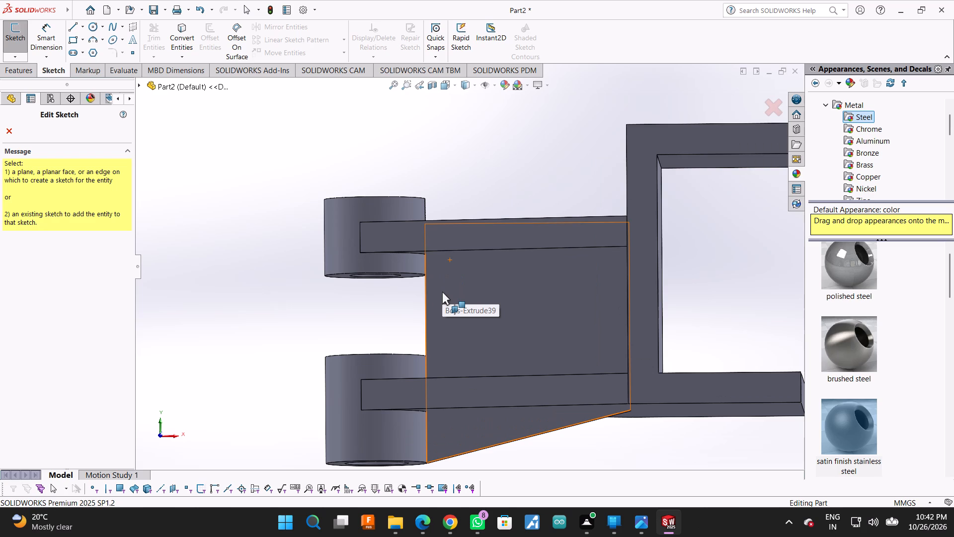
scroll(437, 256, down, 3)
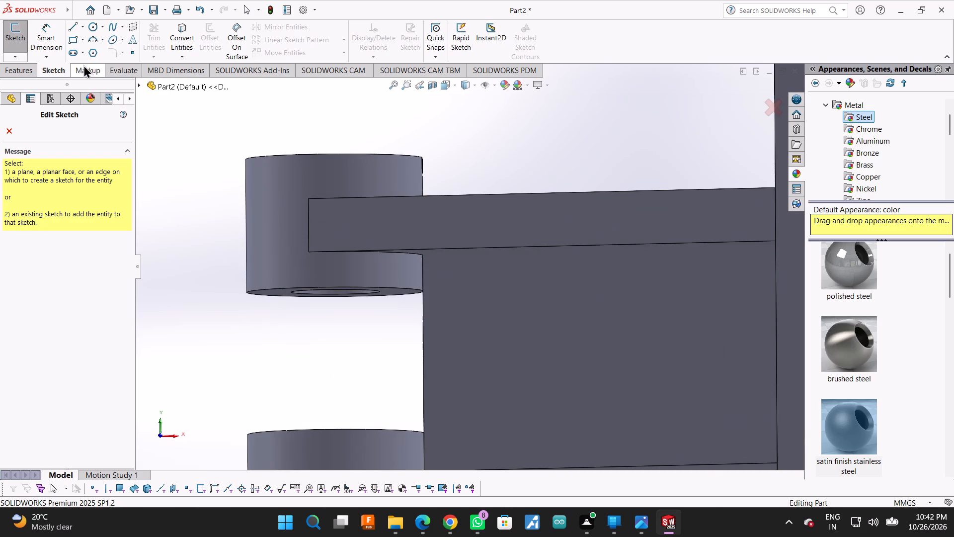
click(68, 23)
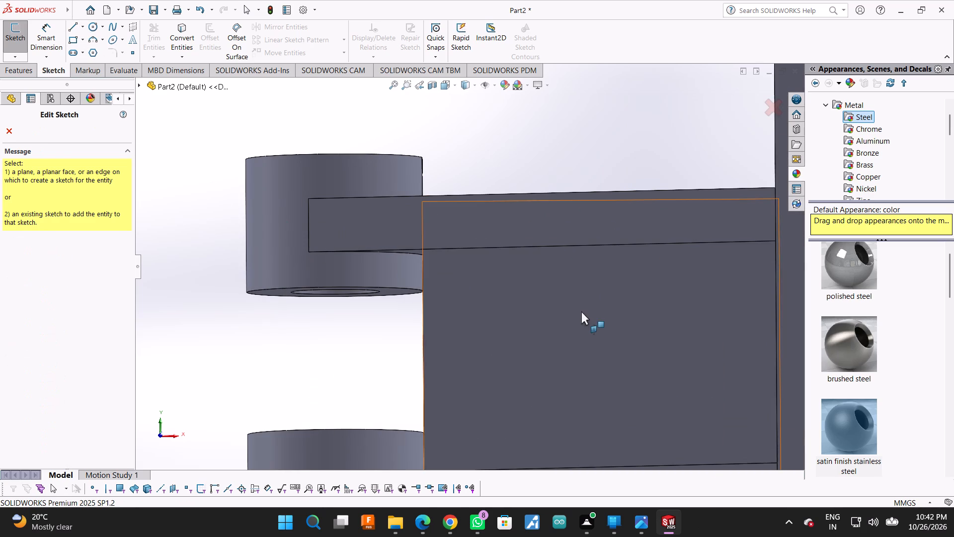
click(581, 311)
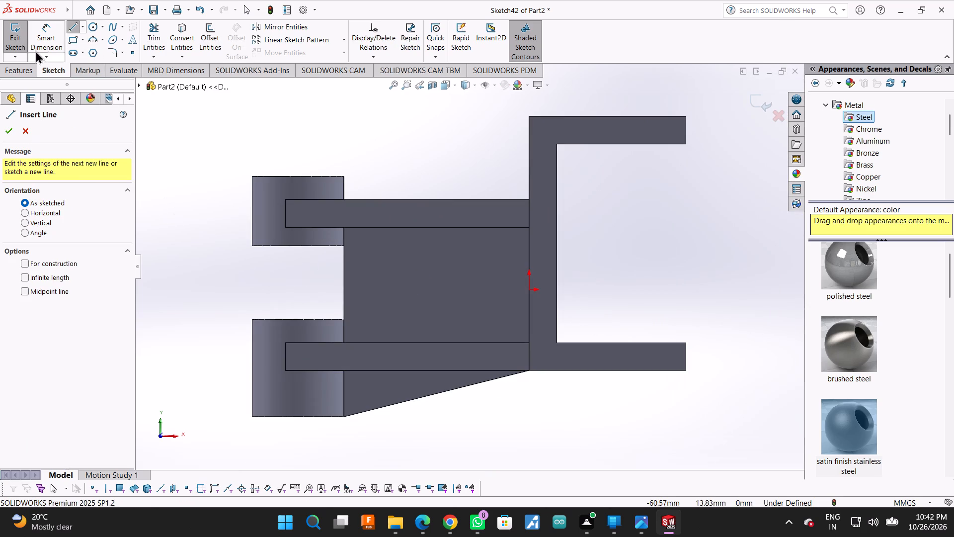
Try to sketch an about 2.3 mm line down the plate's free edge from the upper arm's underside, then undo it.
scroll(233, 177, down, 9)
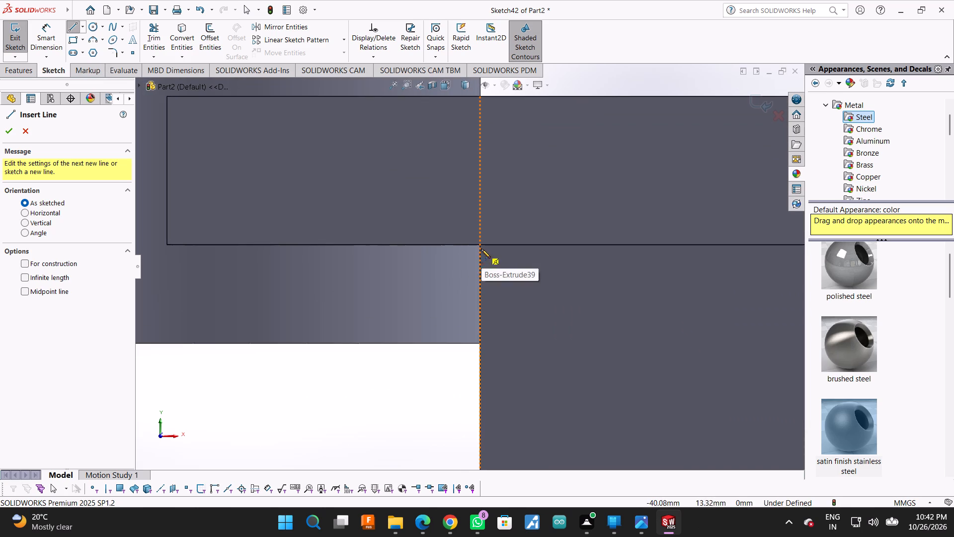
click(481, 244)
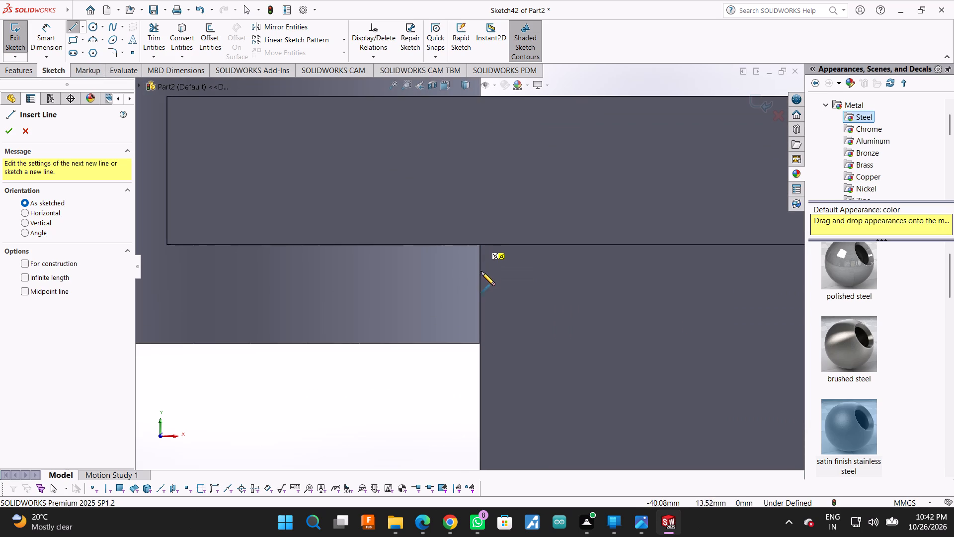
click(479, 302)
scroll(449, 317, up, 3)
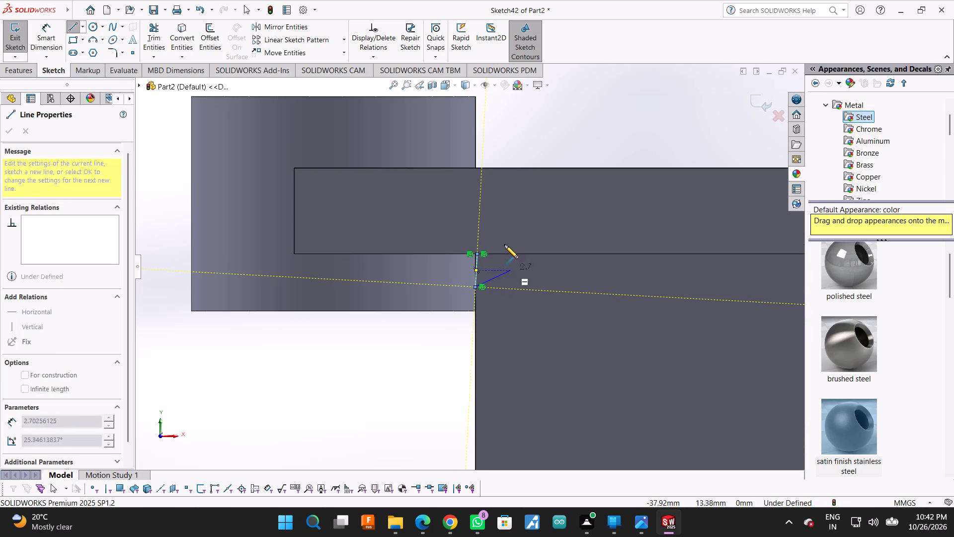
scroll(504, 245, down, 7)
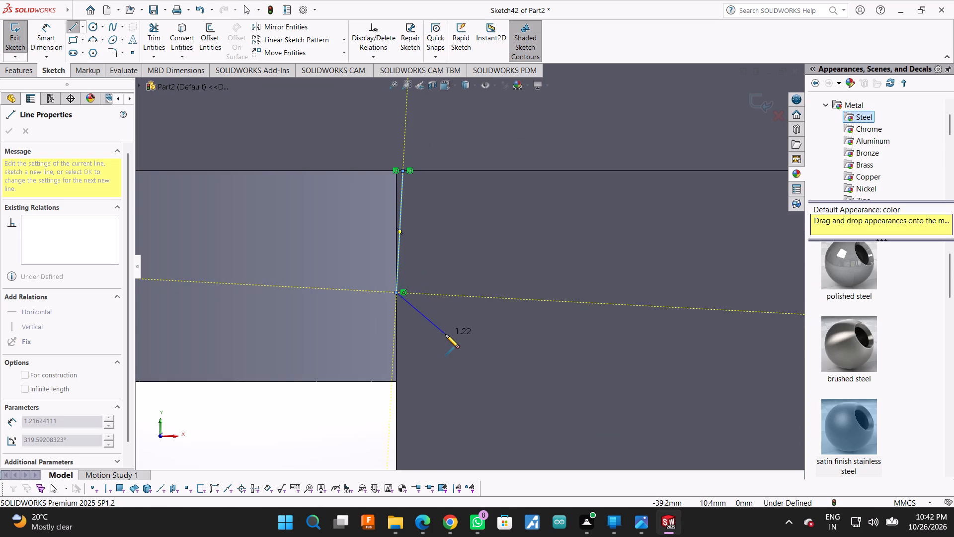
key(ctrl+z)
Sketch a cutout outline from the upper arm's underside: about 2.6 mm down the free edge, 21 mm inward, 20 mm down, and back.
click(75, 25)
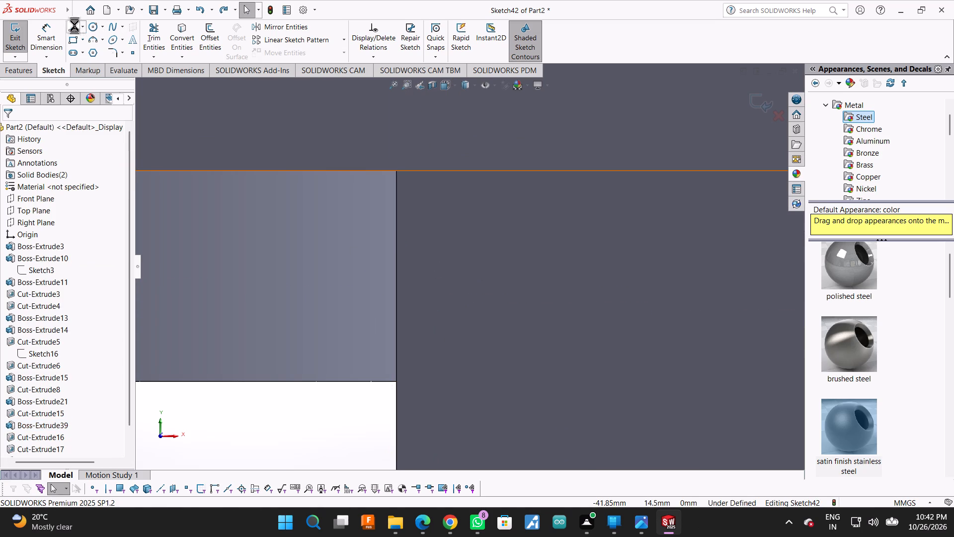
click(395, 173)
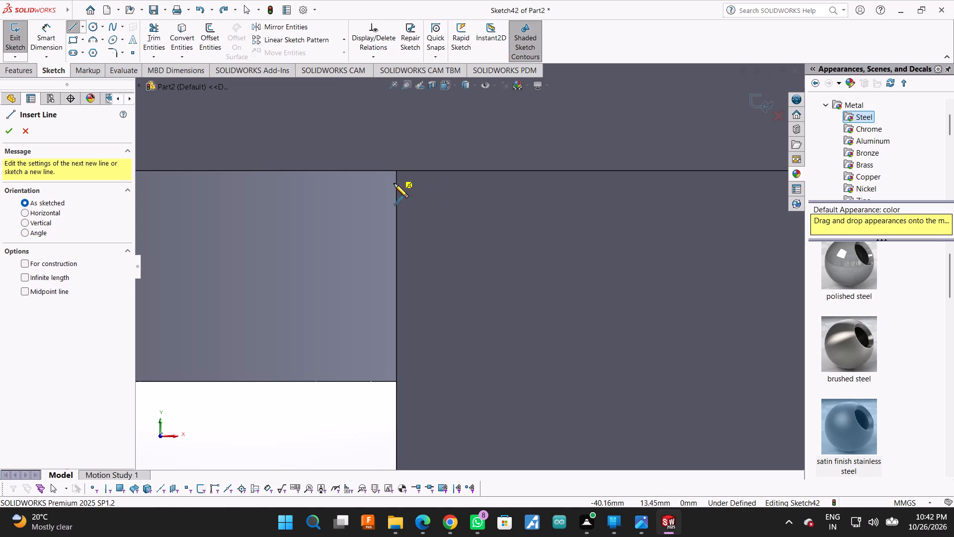
click(397, 308)
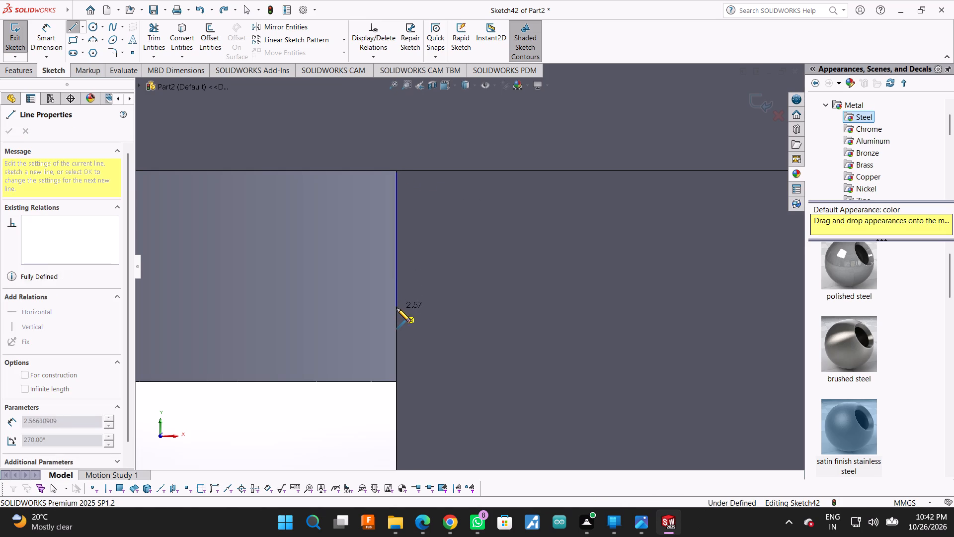
scroll(416, 342, up, 5)
scroll(504, 340, up, 4)
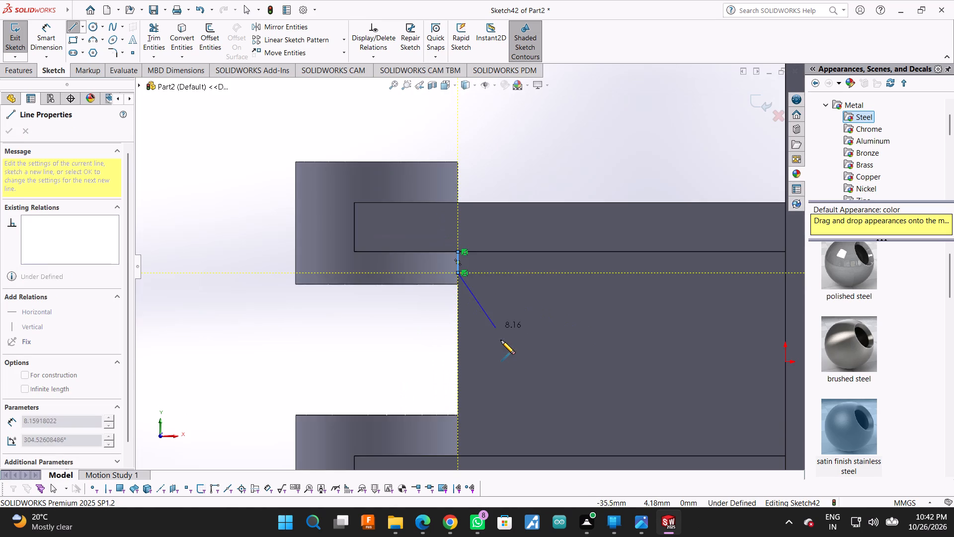
click(631, 274)
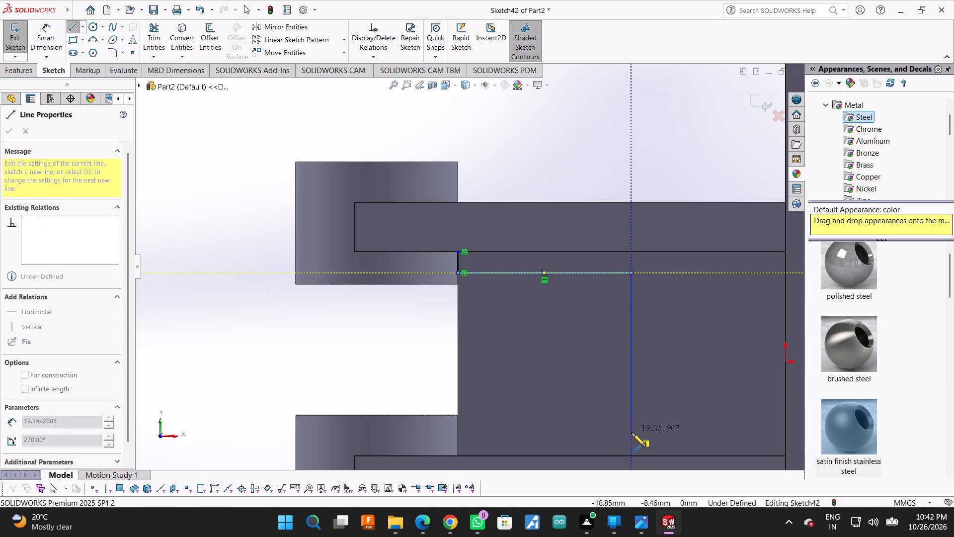
click(631, 440)
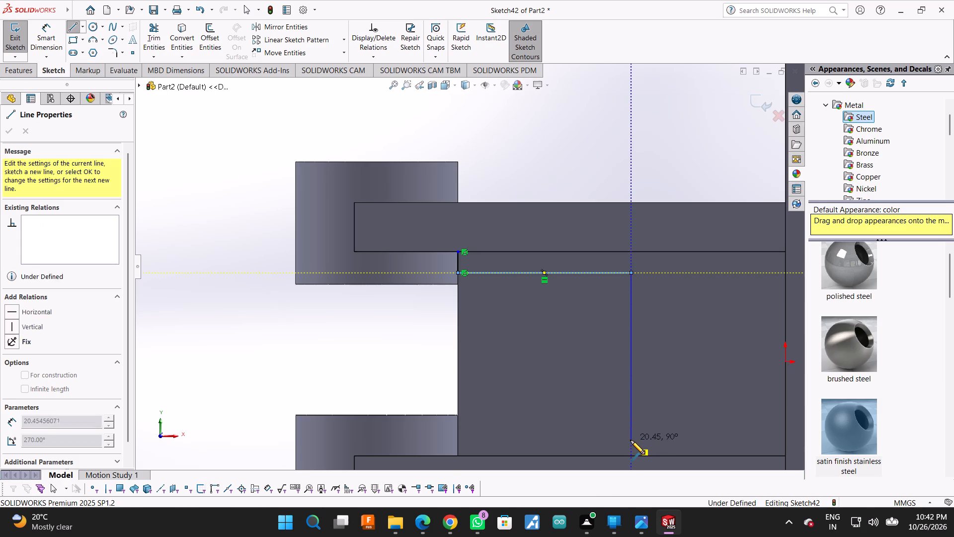
click(455, 443)
double_click(457, 457)
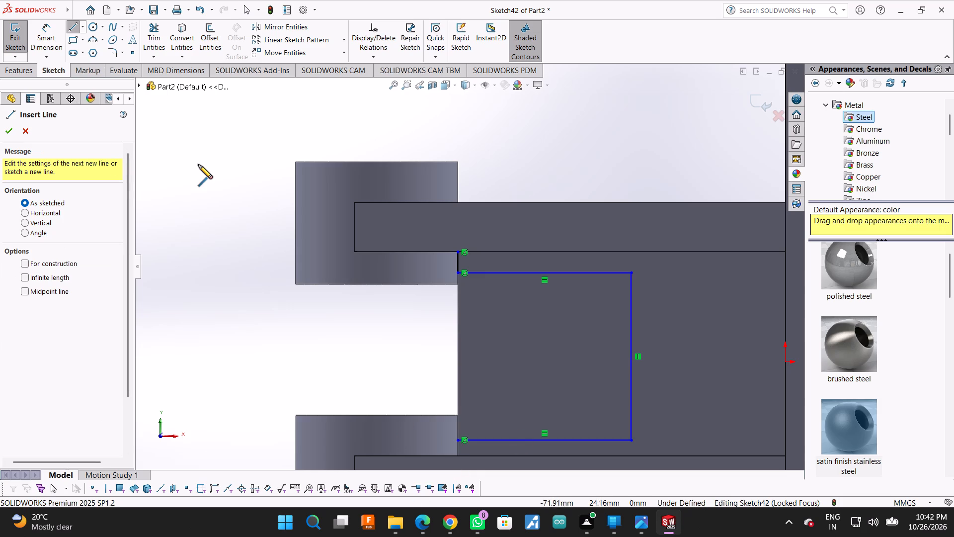
Dimension the short free-edge line below the upper arm, try 1.5 mm as its value, and undo that value change.
click(57, 30)
scroll(350, 374, down, 2)
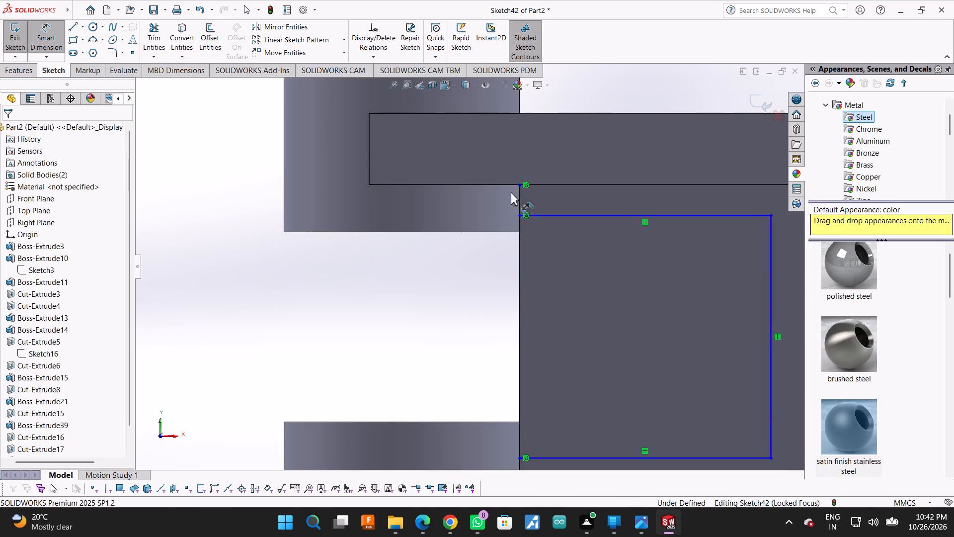
click(520, 196)
click(229, 192)
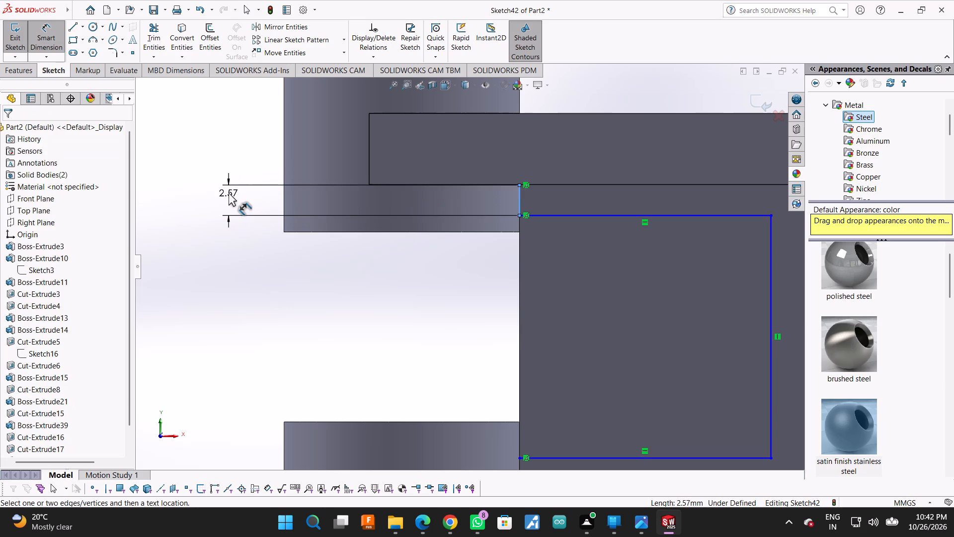
text(1.5)
key(Return)
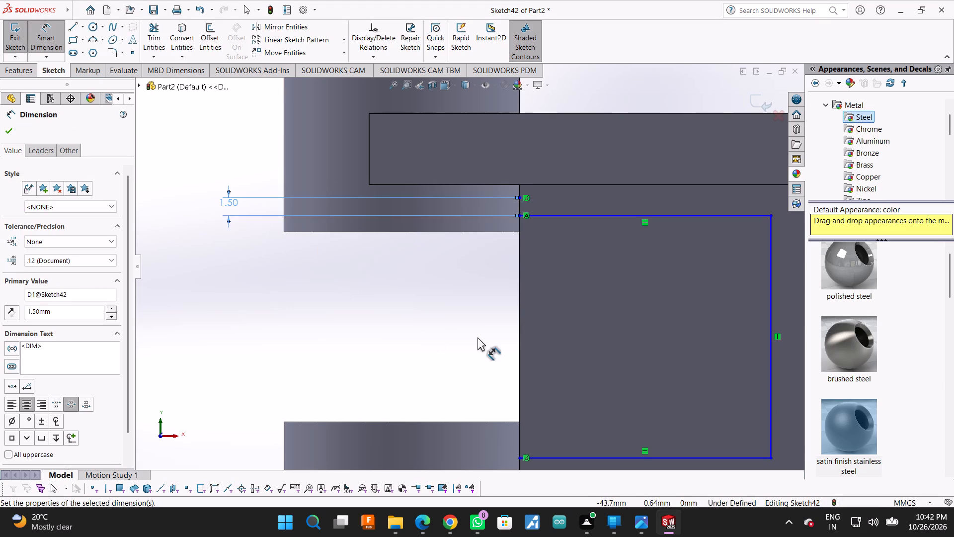
key(ctrl+z)
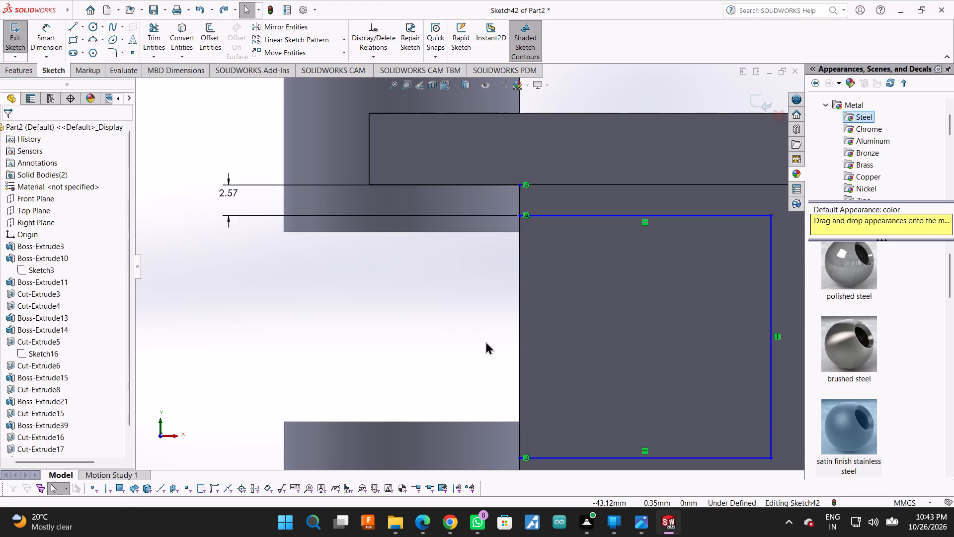
Close the outline with lines about 40 mm along the upper arm, 25 mm down, 40 mm back along the lower arm and 1.9 mm up.
click(68, 29)
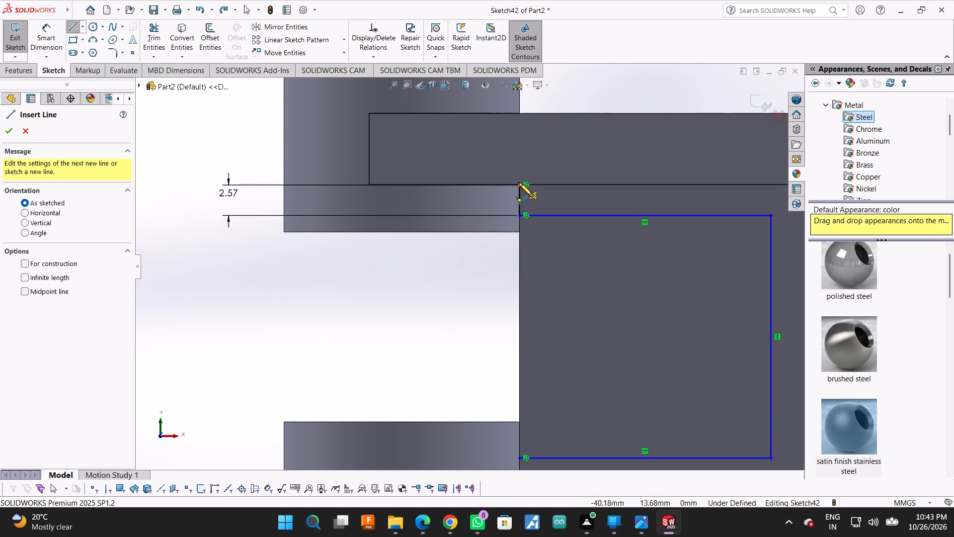
click(519, 185)
scroll(194, 203, up, 4)
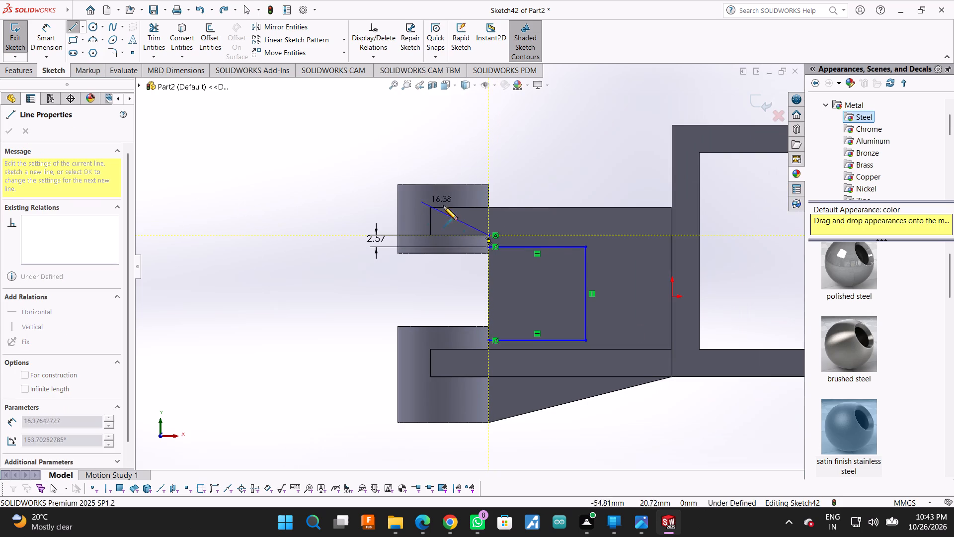
click(670, 235)
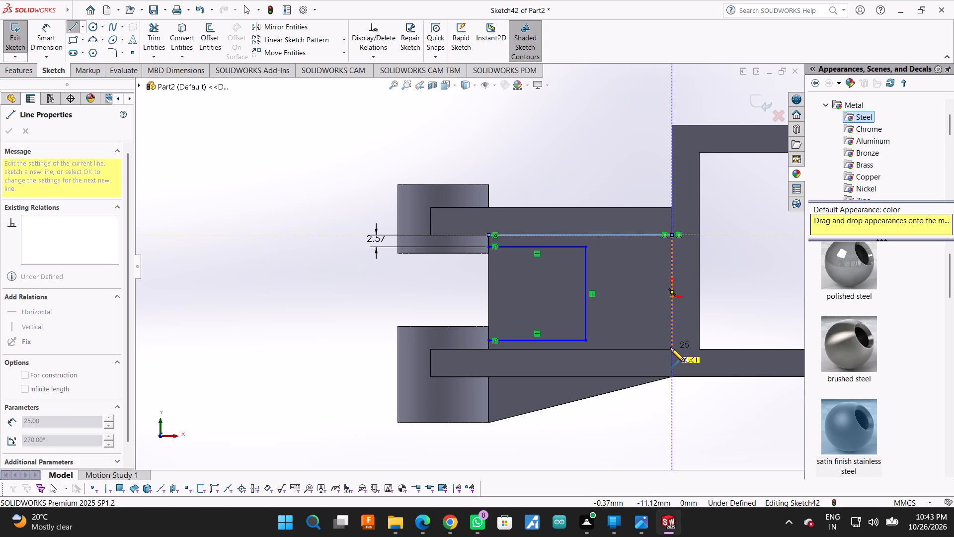
click(671, 350)
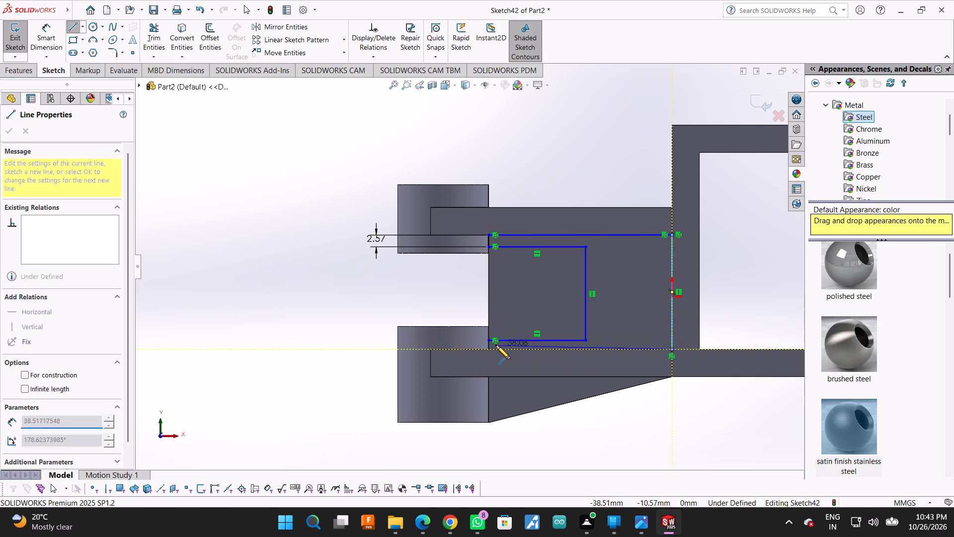
click(489, 351)
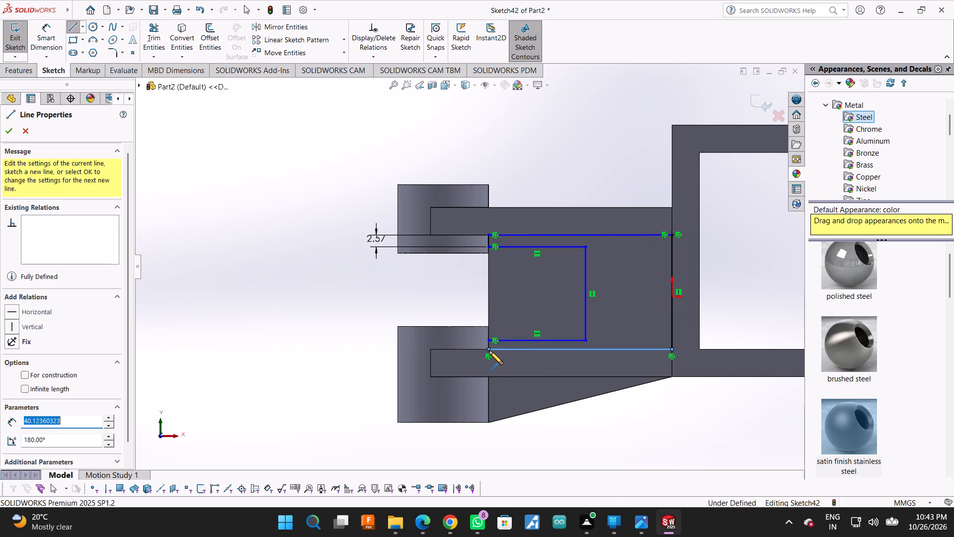
click(490, 339)
scroll(492, 360, down, 2)
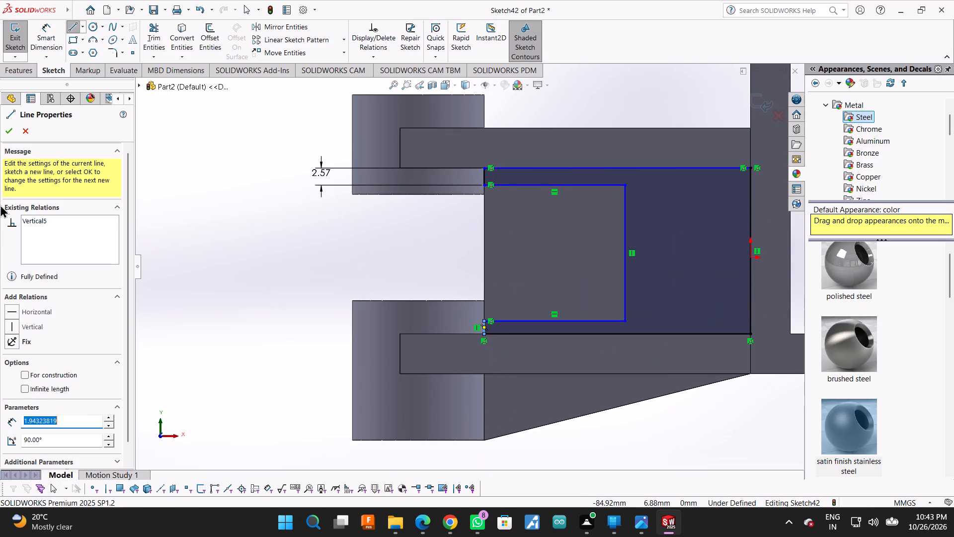
click(10, 130)
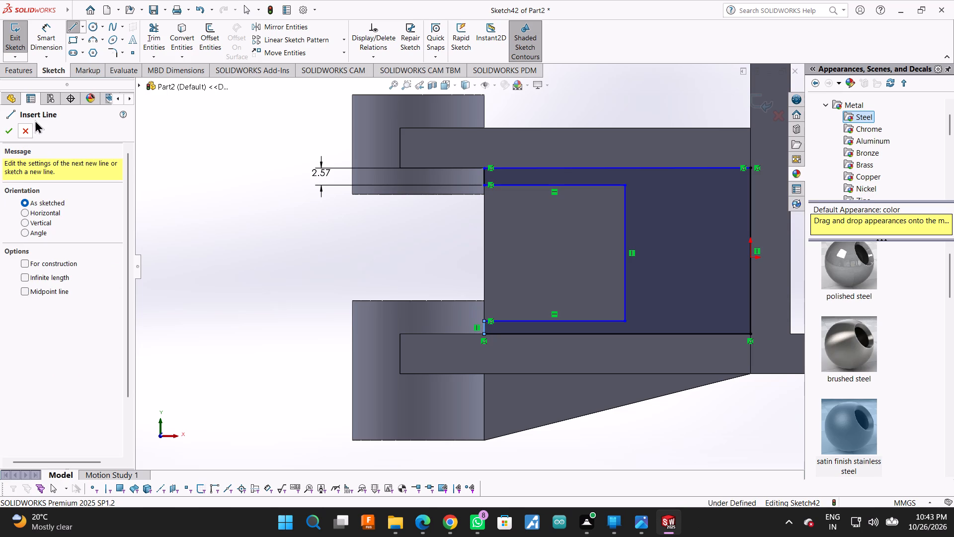
Set the existing dimension of the short free-edge line below the upper arm to 1.5 mm.
click(54, 27)
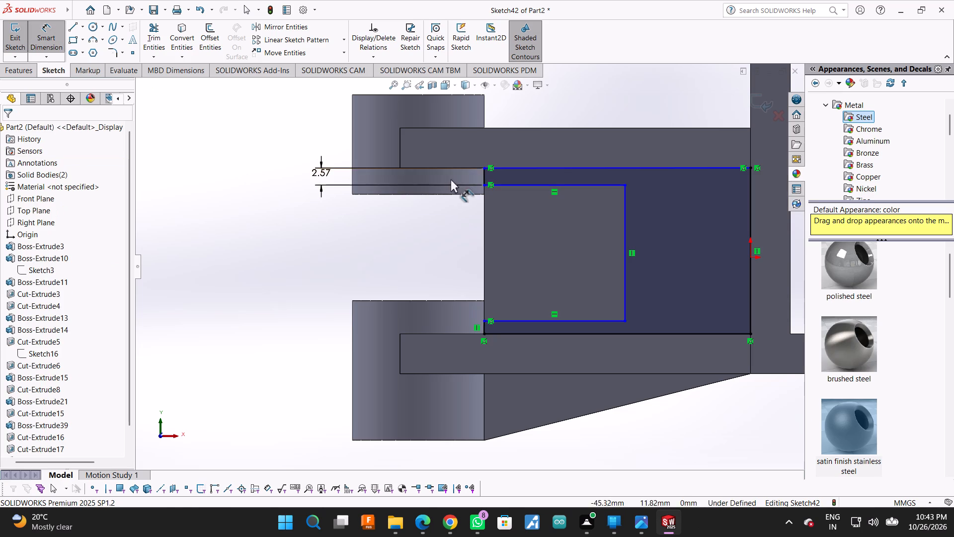
scroll(452, 178, down, 3)
click(510, 194)
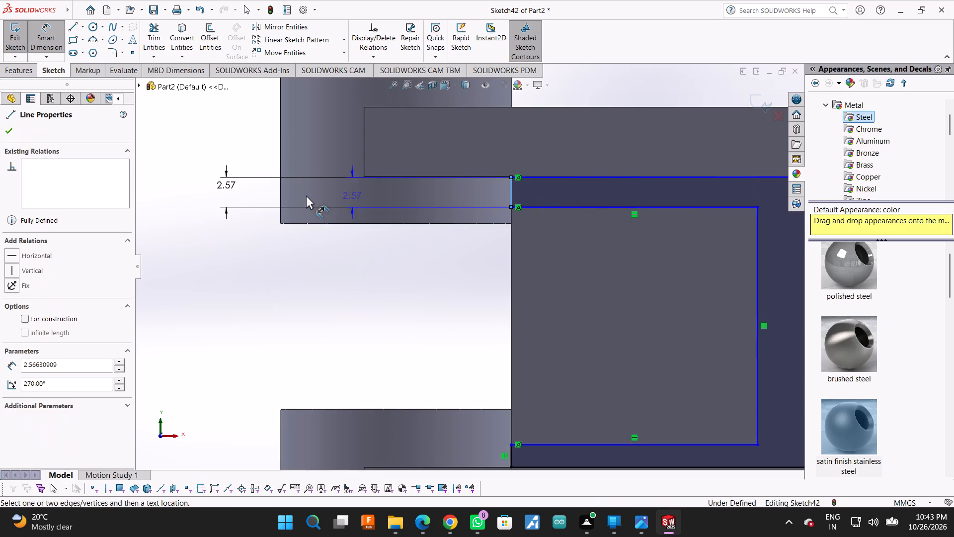
key(Escape)
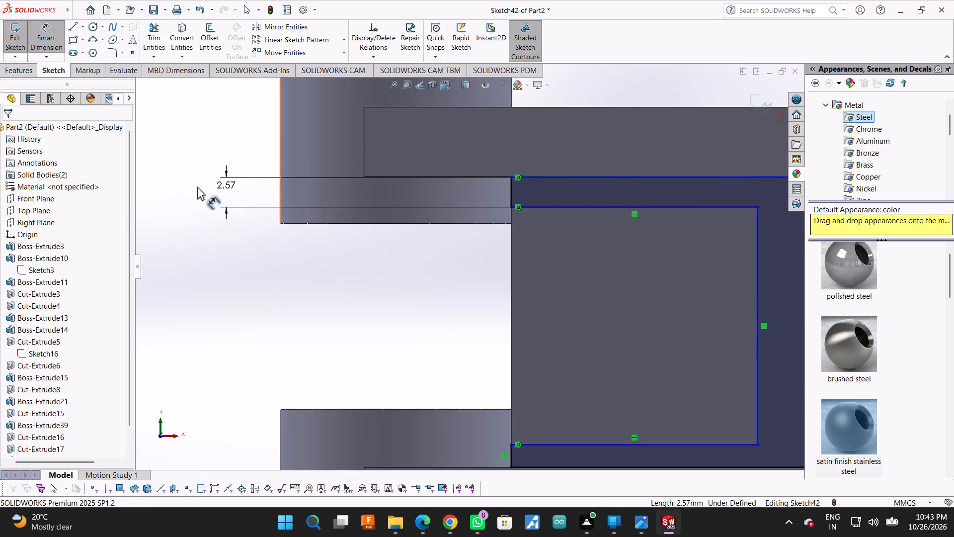
click(221, 188)
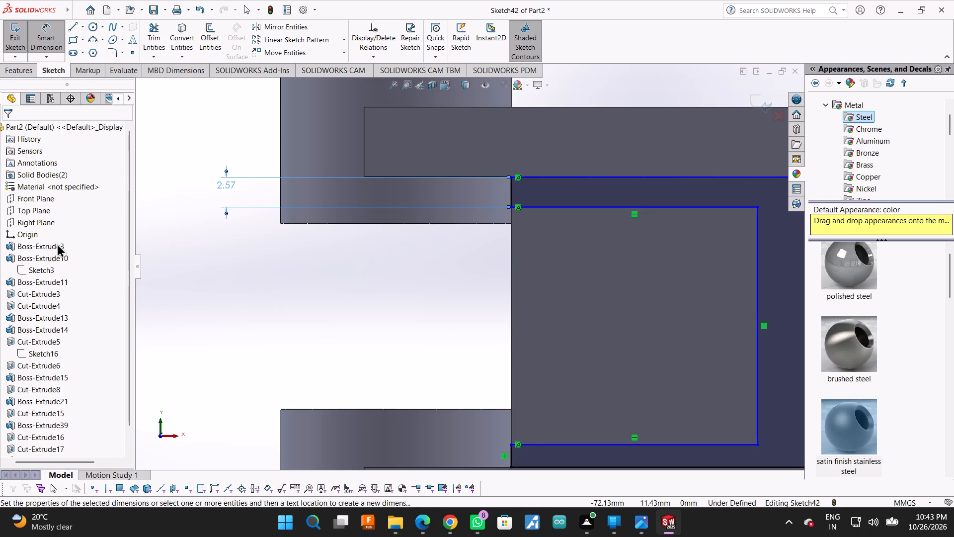
double_click(55, 314)
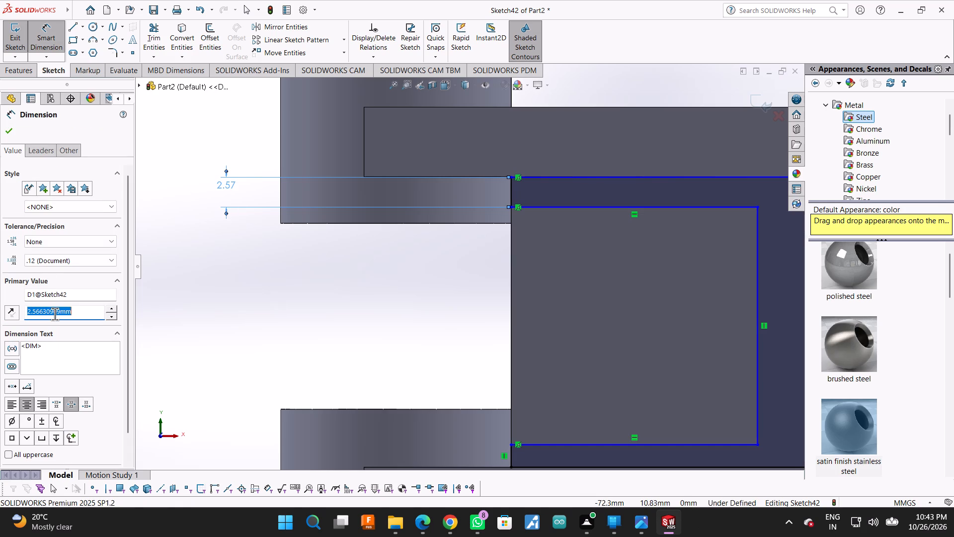
text(1.5)
key(Return)
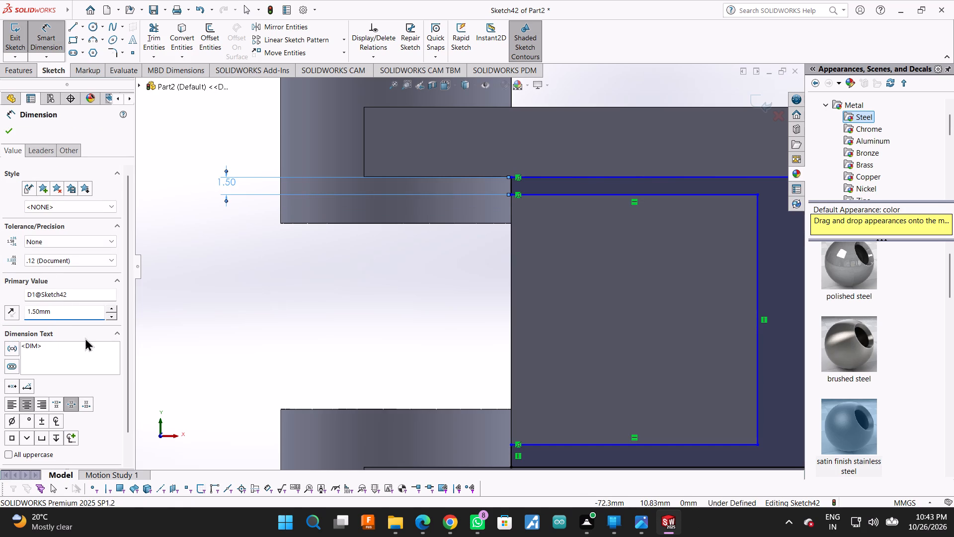
scroll(182, 332, up, 2)
click(10, 133)
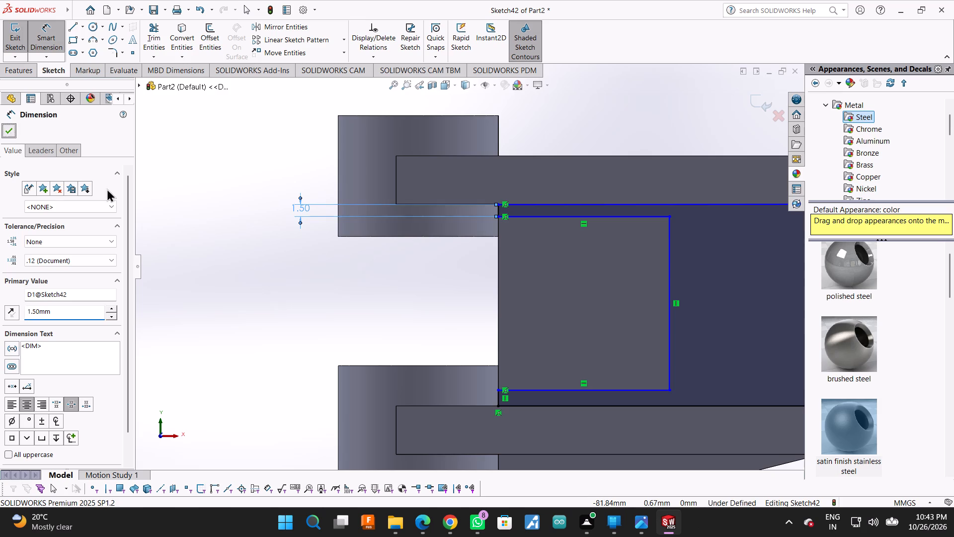
Dimension the short free-edge line above the lower arm as 1.5 mm.
scroll(451, 351, down, 2)
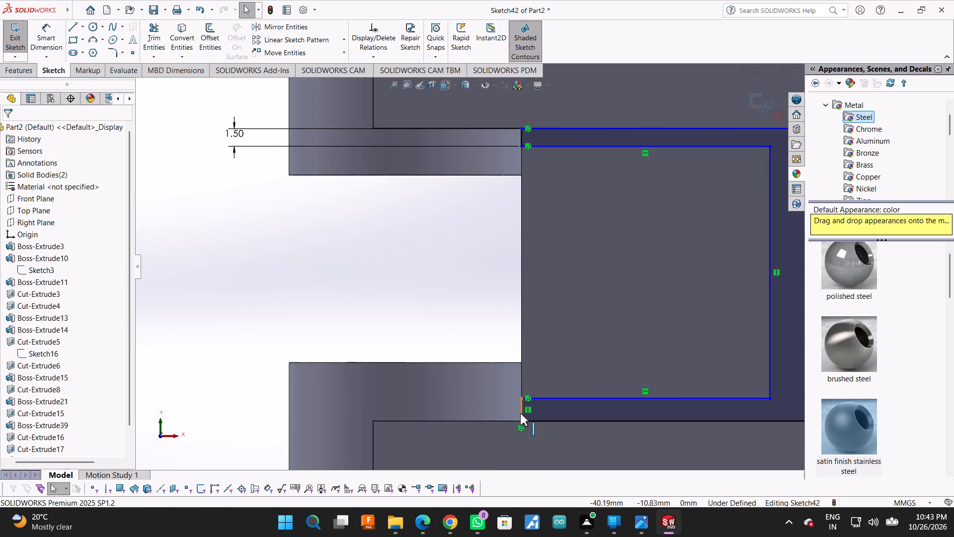
click(520, 413)
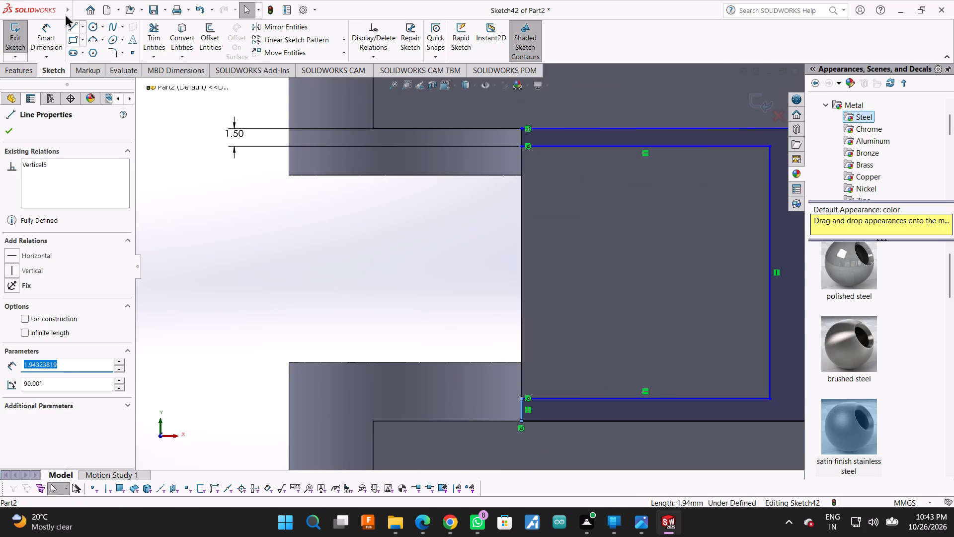
click(45, 31)
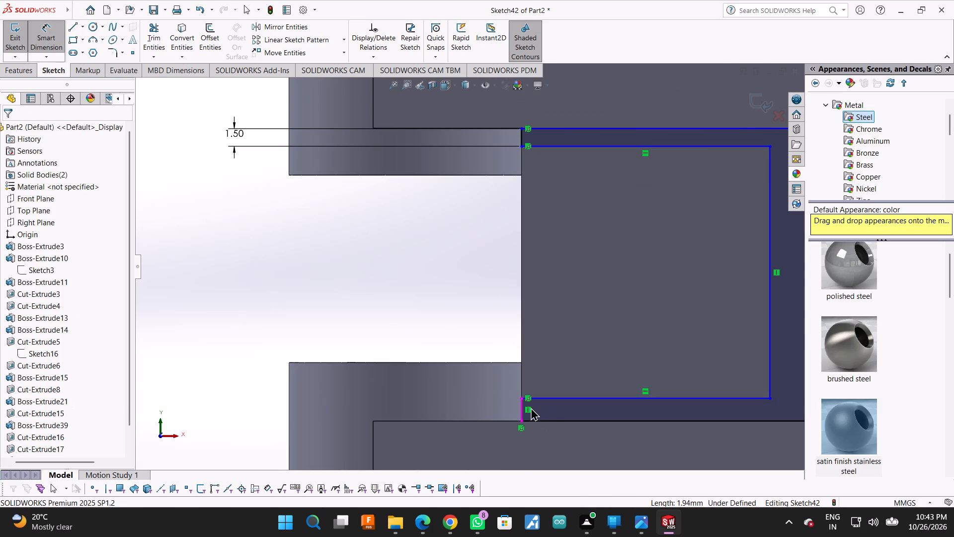
click(531, 407)
click(521, 412)
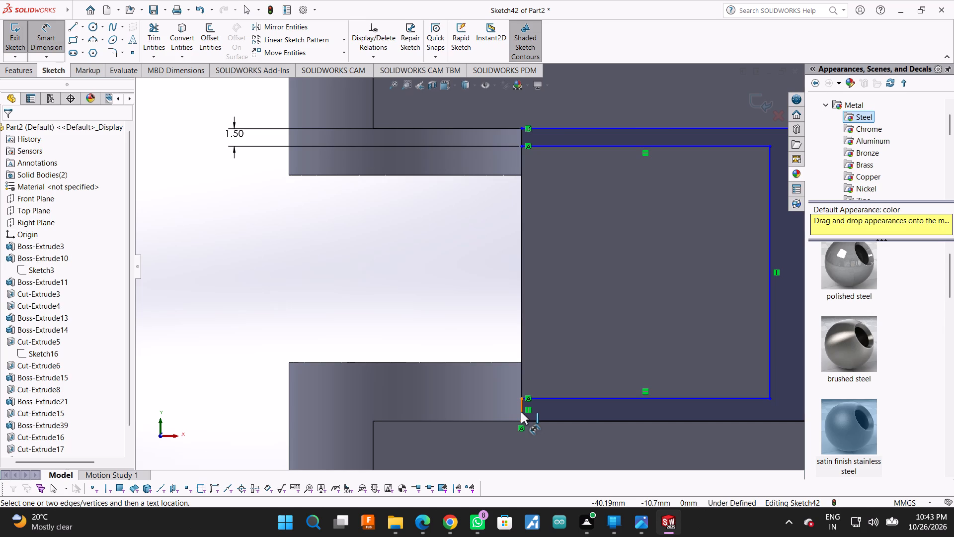
click(264, 406)
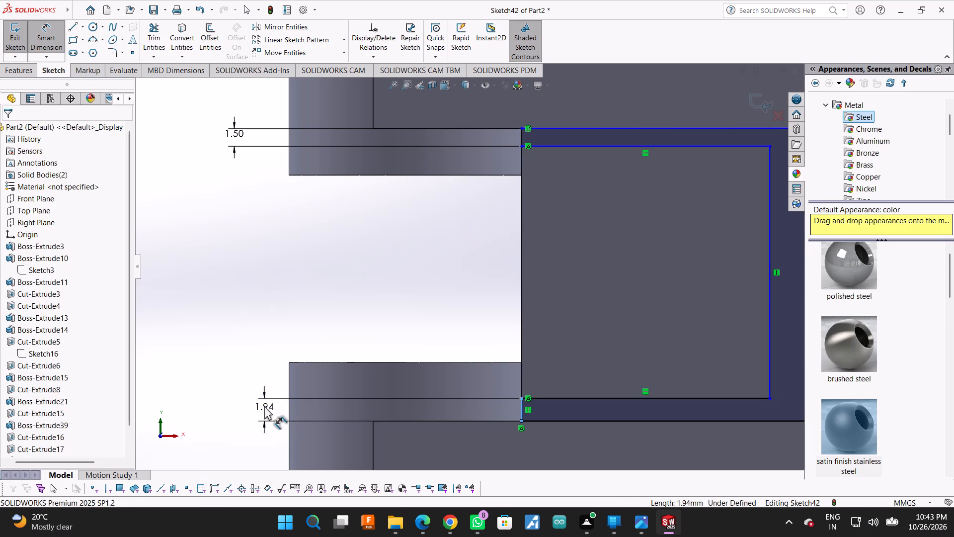
text(1.)
key(5)
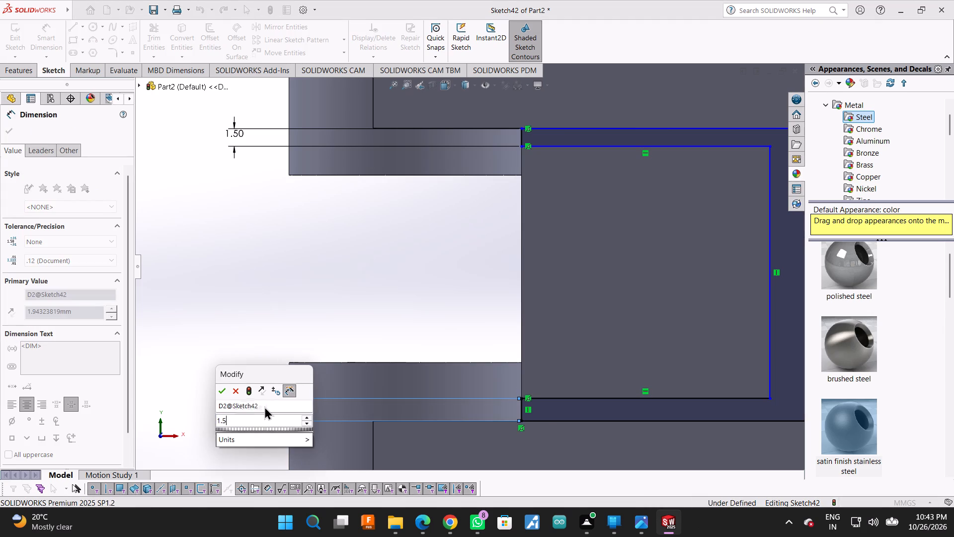
key(Return)
scroll(497, 335, up, 1)
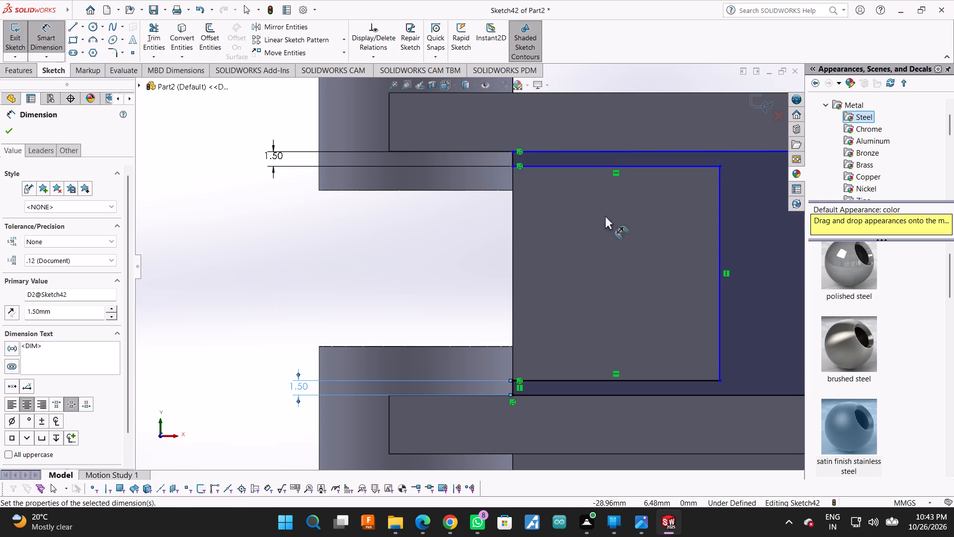
click(13, 128)
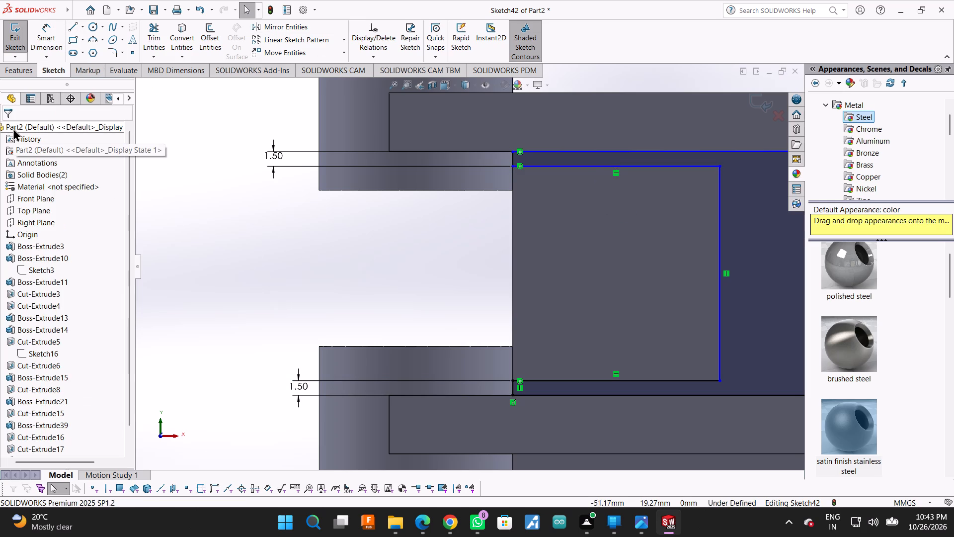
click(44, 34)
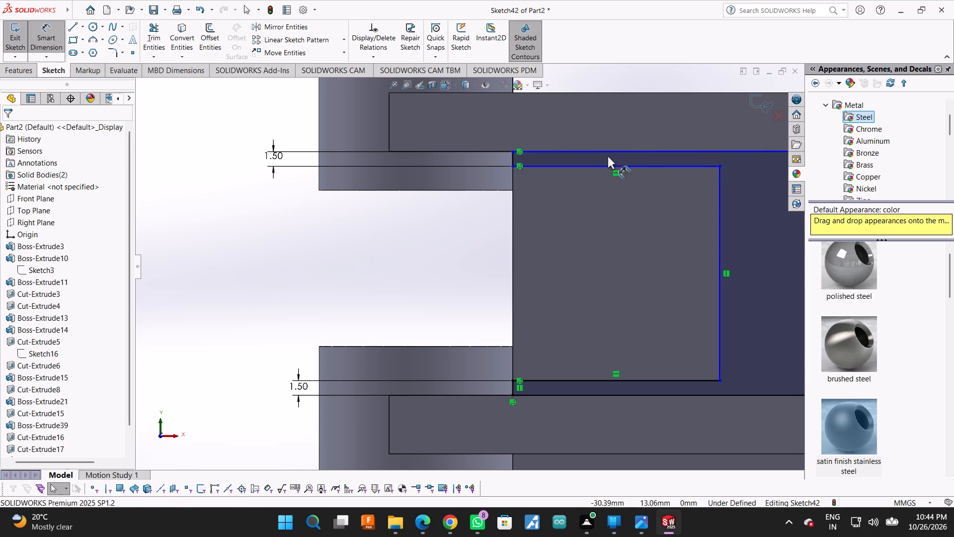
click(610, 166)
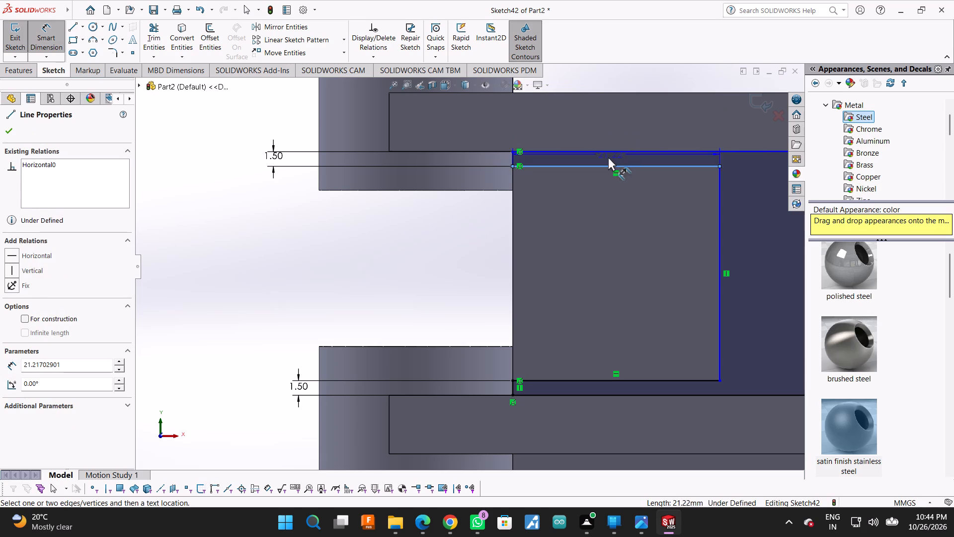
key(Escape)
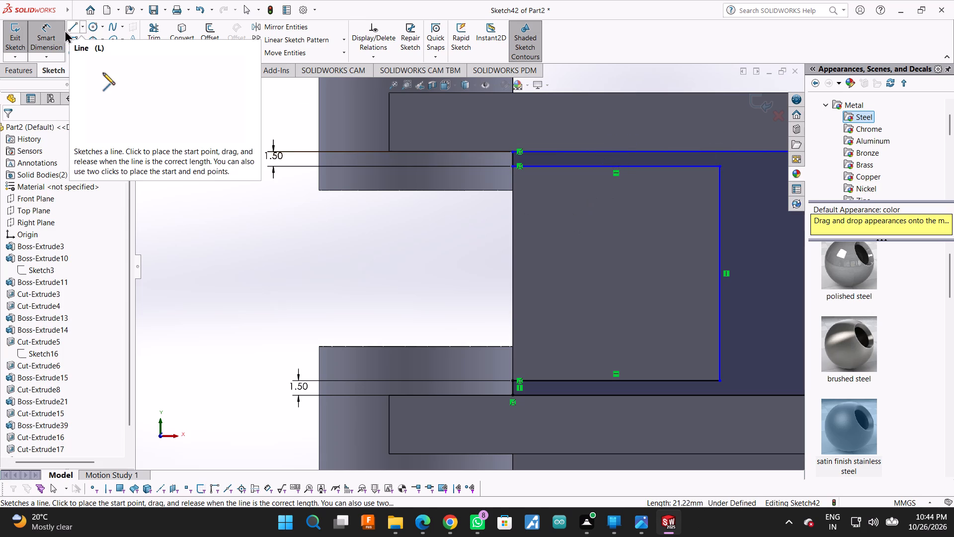
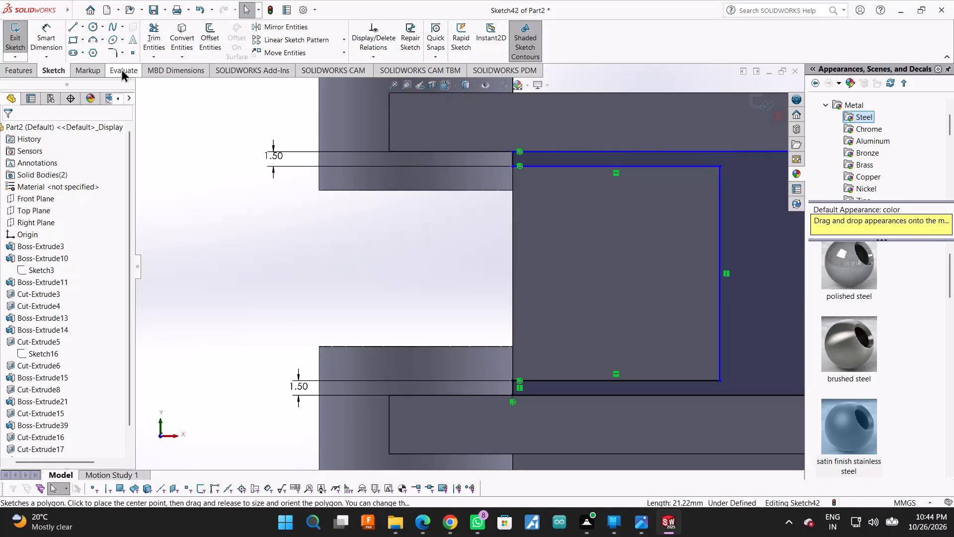
Dimension the horizontal distance between the inner rectangle's free vertical line and the outer profile's vertical line as 19 mm.
scroll(276, 286, up, 3)
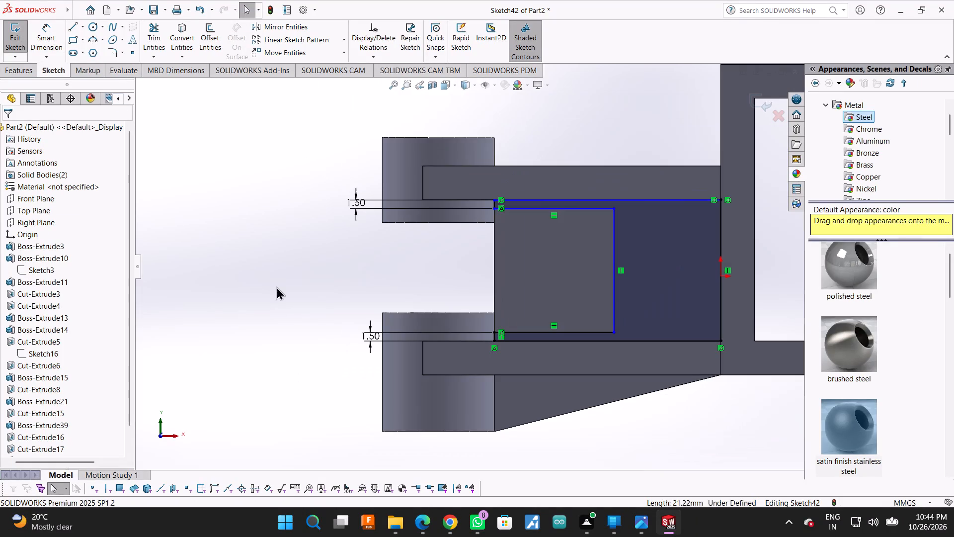
click(615, 299)
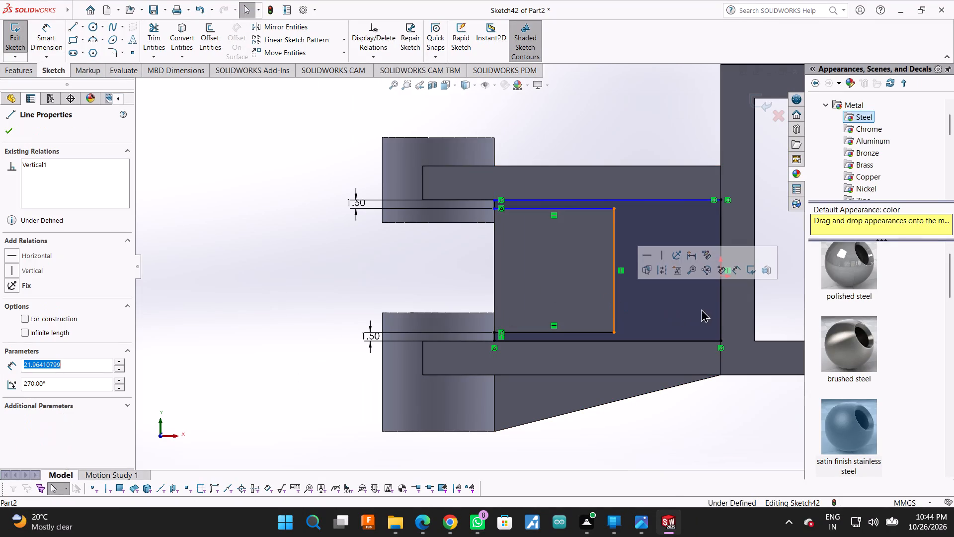
click(721, 313)
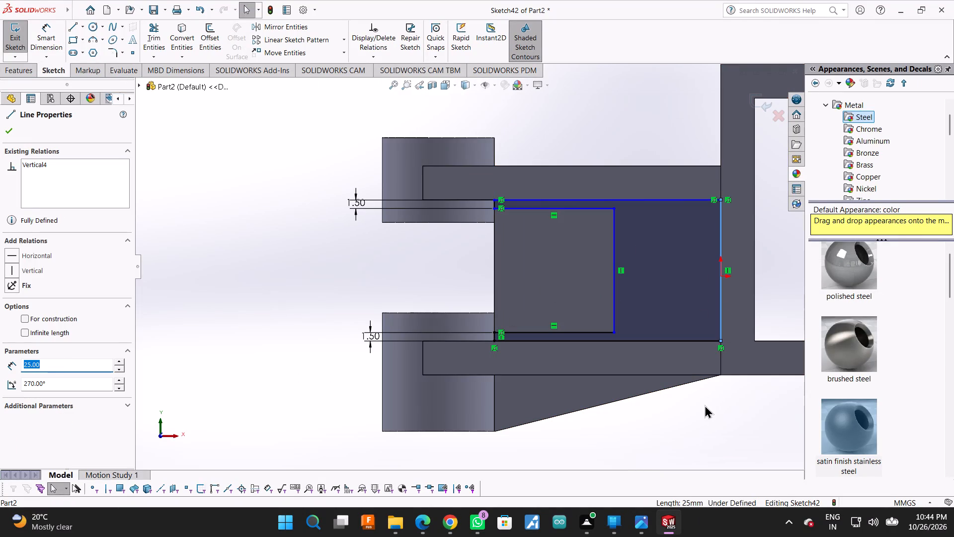
click(50, 29)
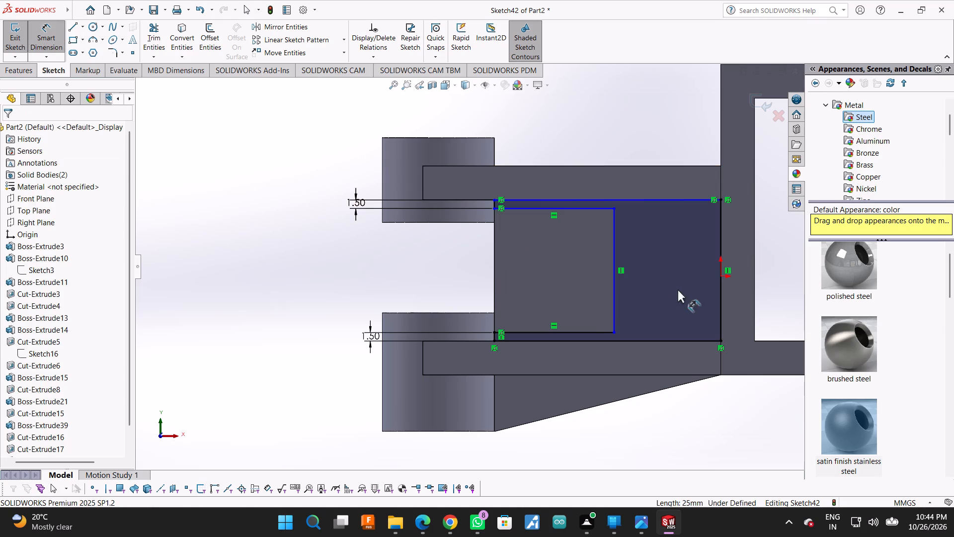
click(614, 309)
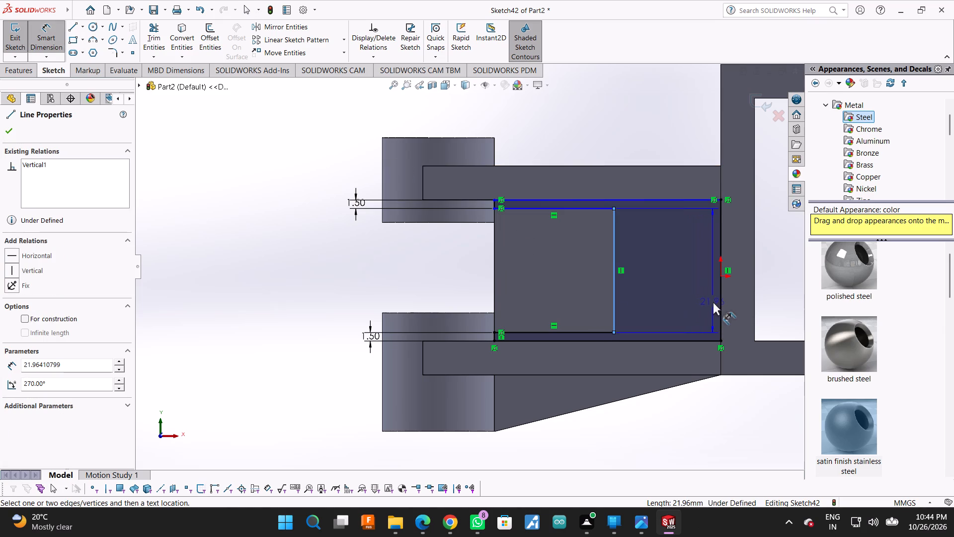
click(719, 305)
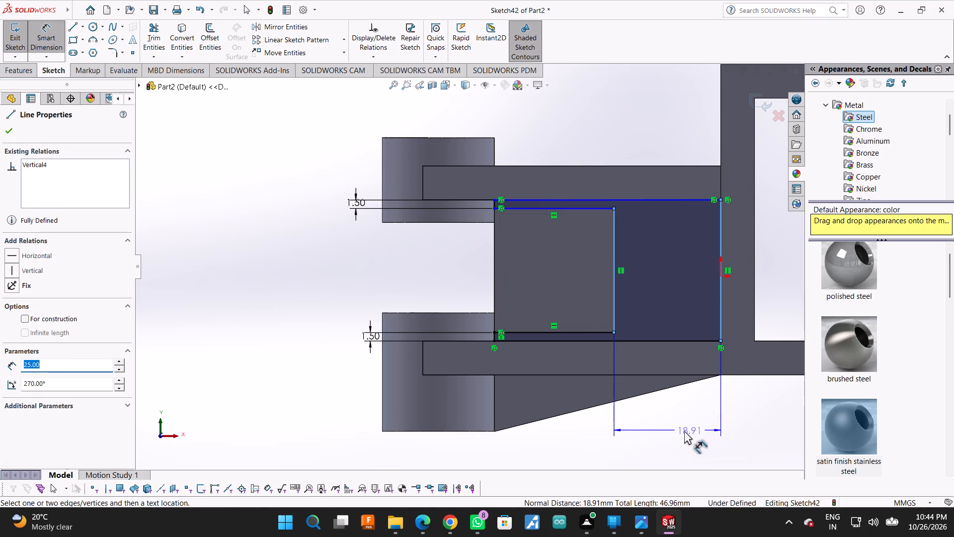
click(684, 431)
key(1)
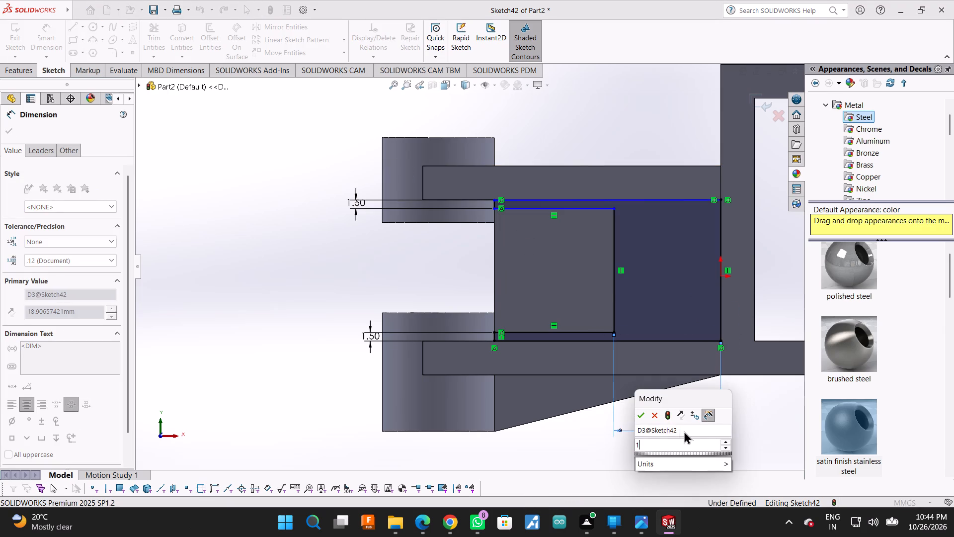
key(9)
key(Return)
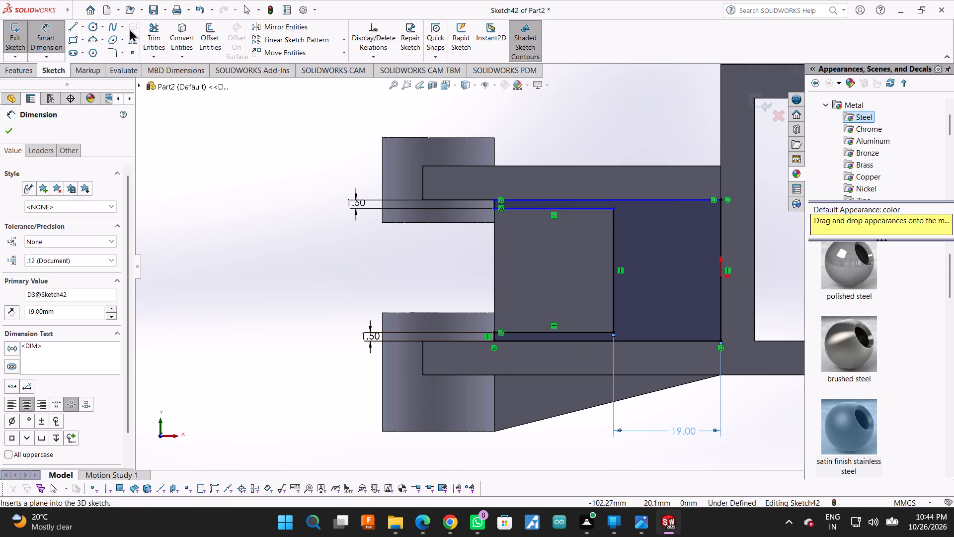
Draw a vertical line closing the inner rectangle along the web's open edge between the two bosses.
click(76, 23)
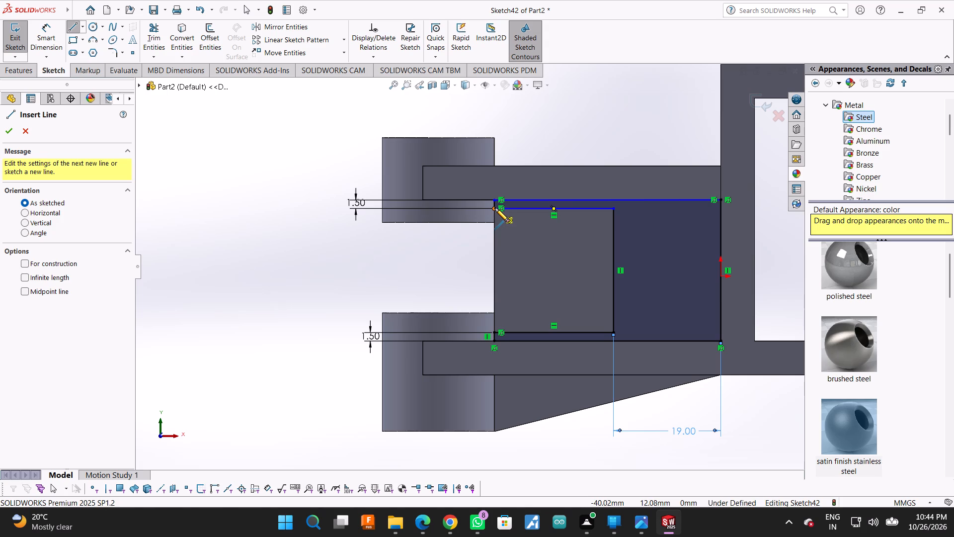
click(495, 210)
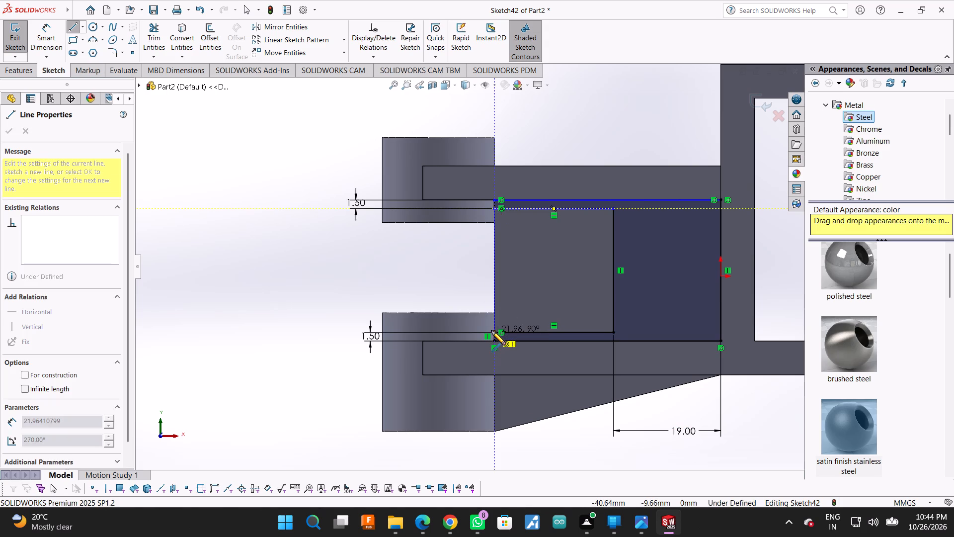
click(493, 331)
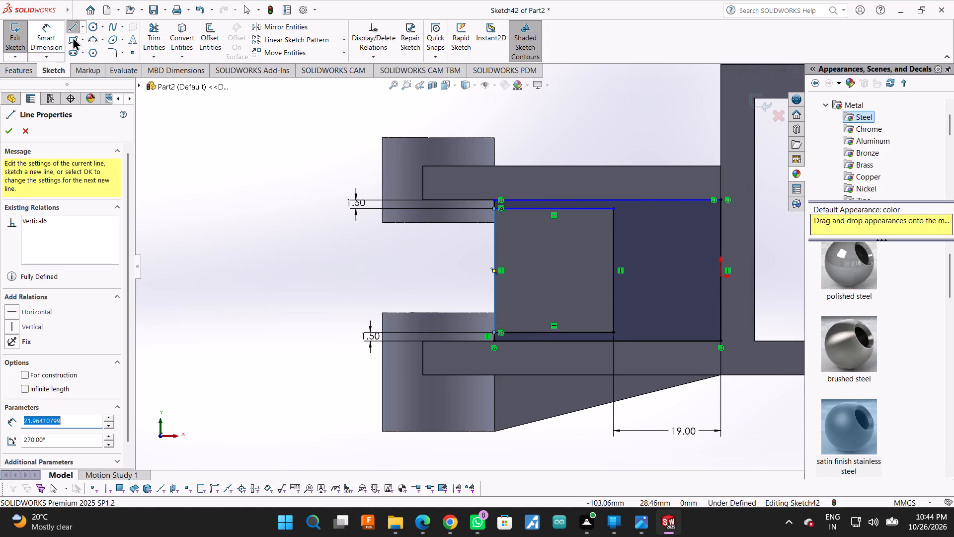
click(5, 126)
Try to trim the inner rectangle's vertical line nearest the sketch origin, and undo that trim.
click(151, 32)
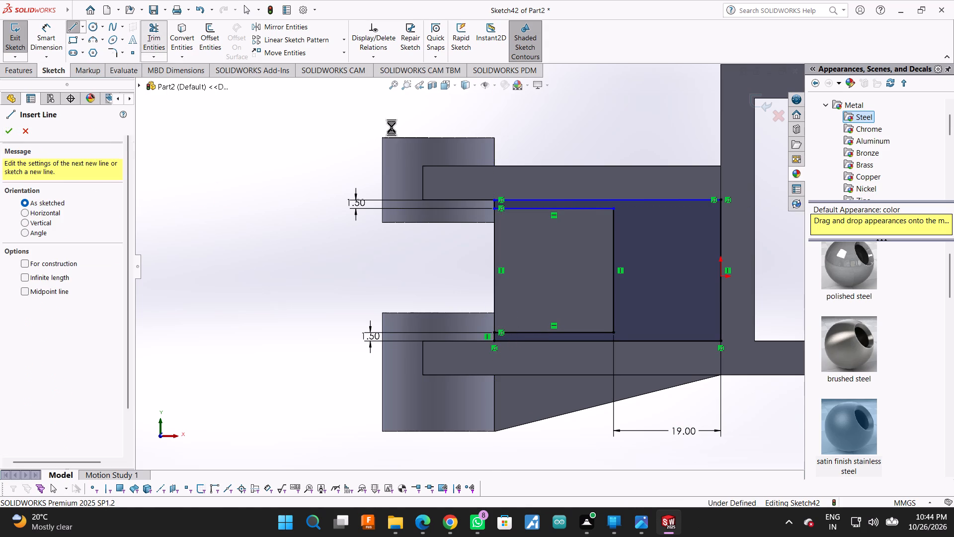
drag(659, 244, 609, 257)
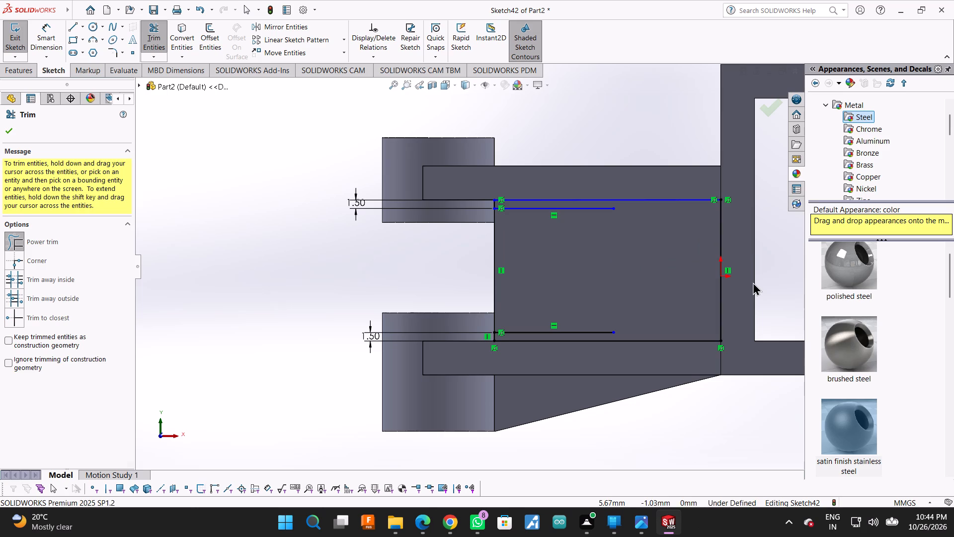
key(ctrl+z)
Trim away the outer profile lines and the short end segments, leaving only the closed inner rectangle.
click(147, 31)
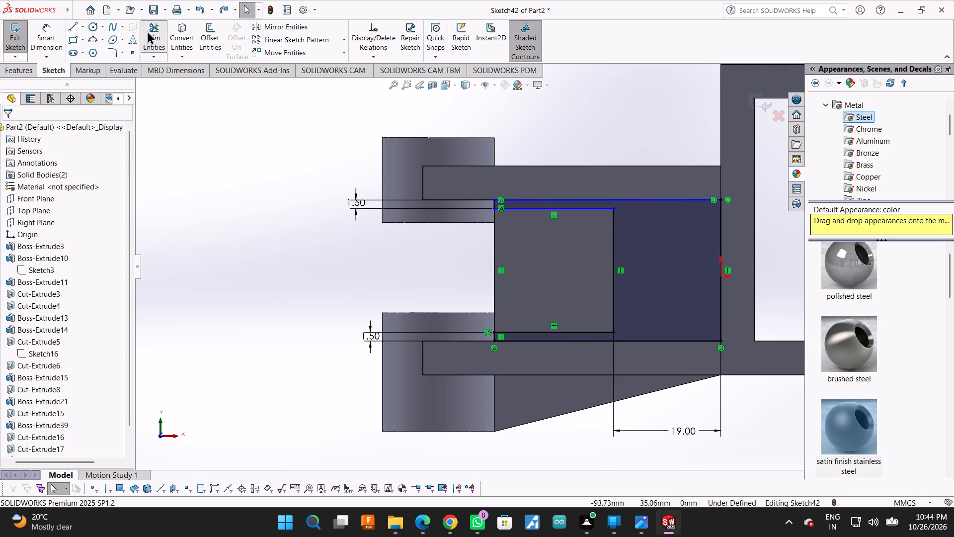
drag(706, 180, 727, 264)
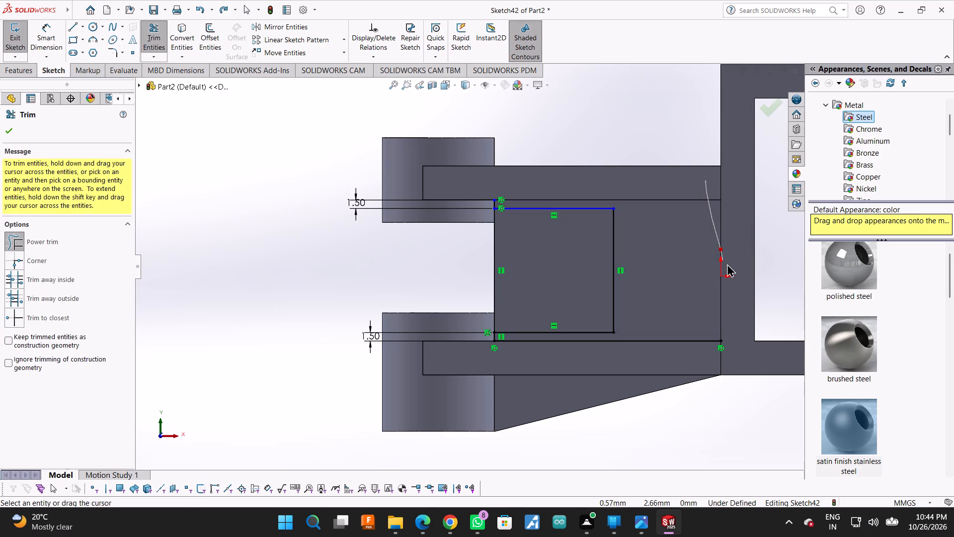
drag(727, 264, 712, 349)
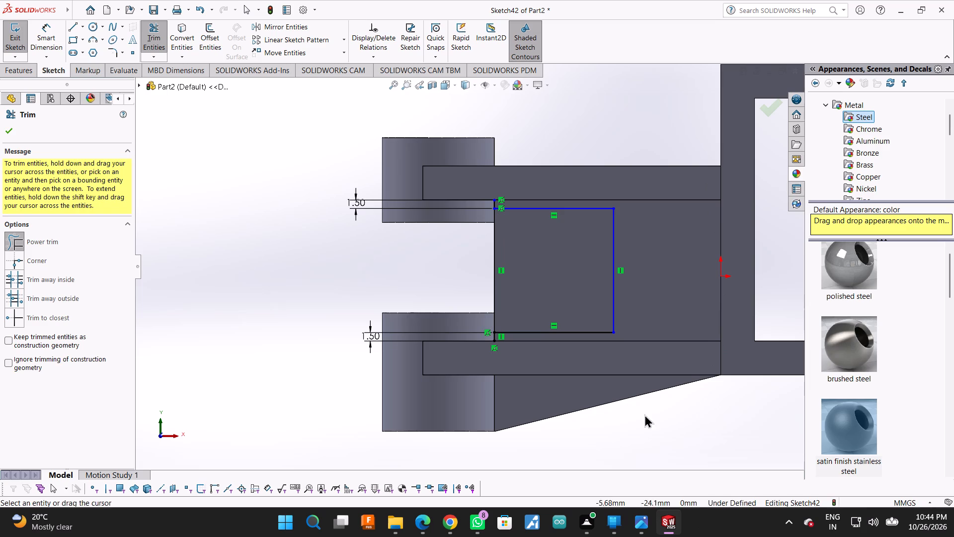
drag(546, 197, 541, 199)
drag(541, 199, 487, 203)
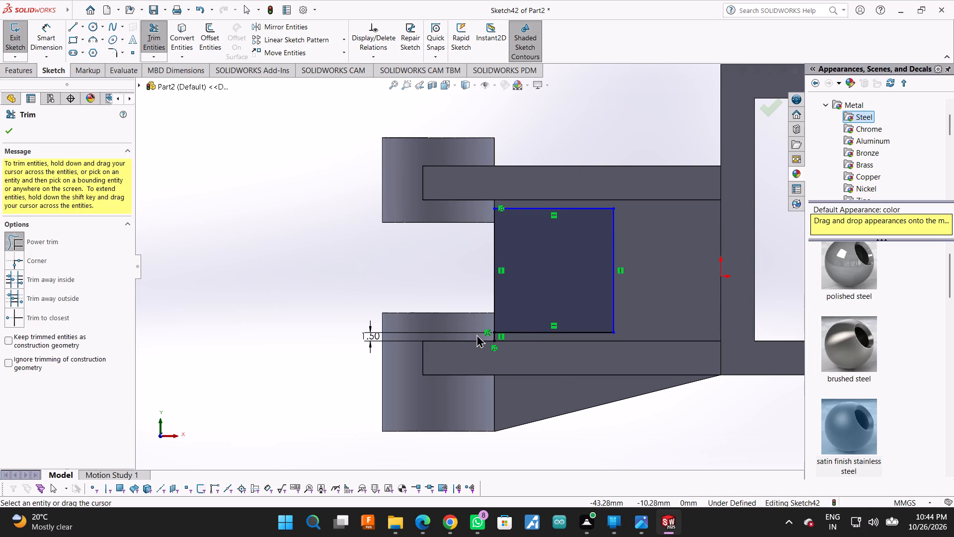
drag(478, 334, 498, 337)
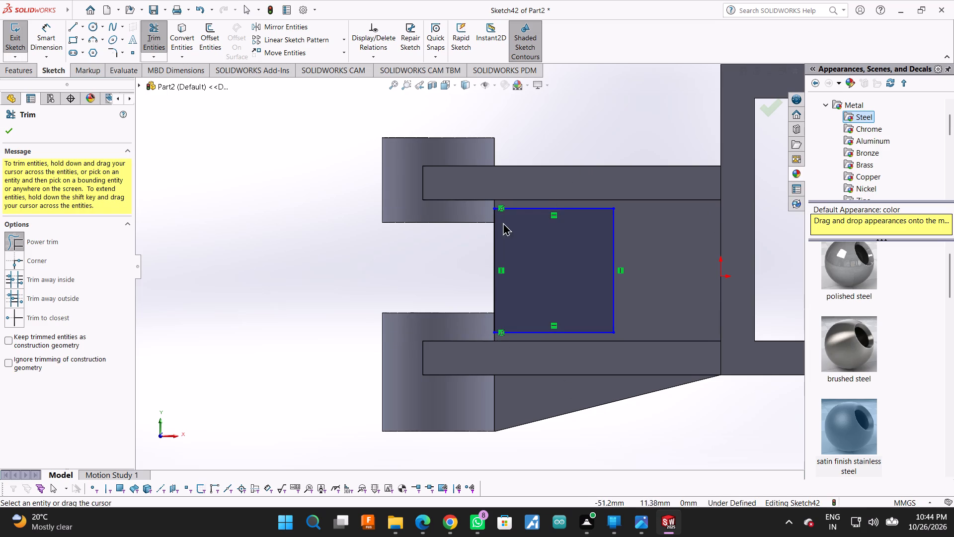
click(2, 125)
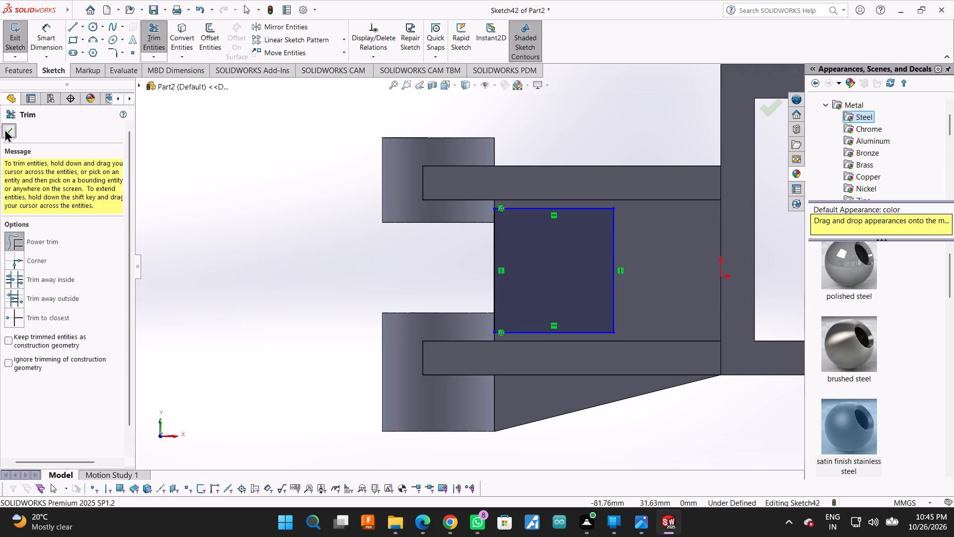
Cut-extrude the rectangle through the web between the arms with a blind depth of 3 mm.
middle_click(466, 349)
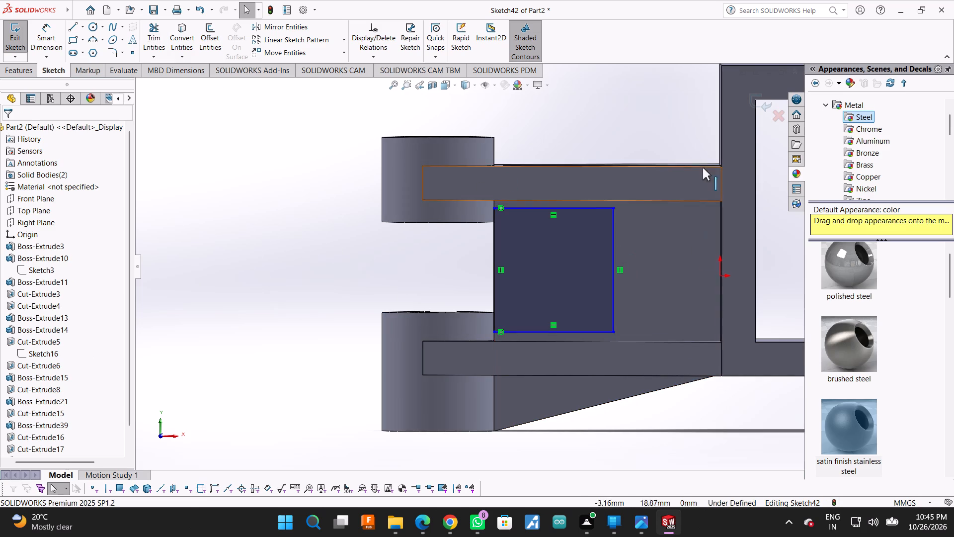
scroll(310, 242, up, 1)
right_click(310, 242)
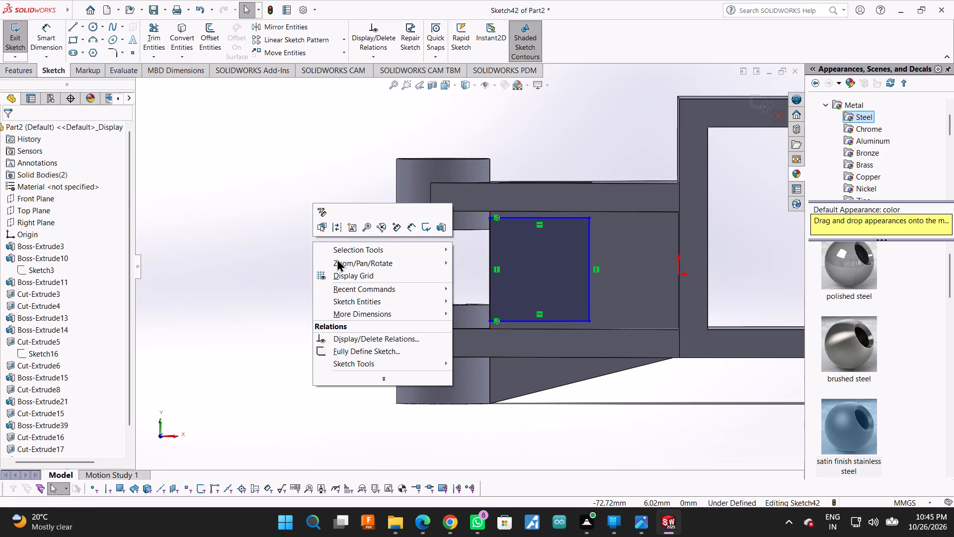
click(337, 259)
click(490, 298)
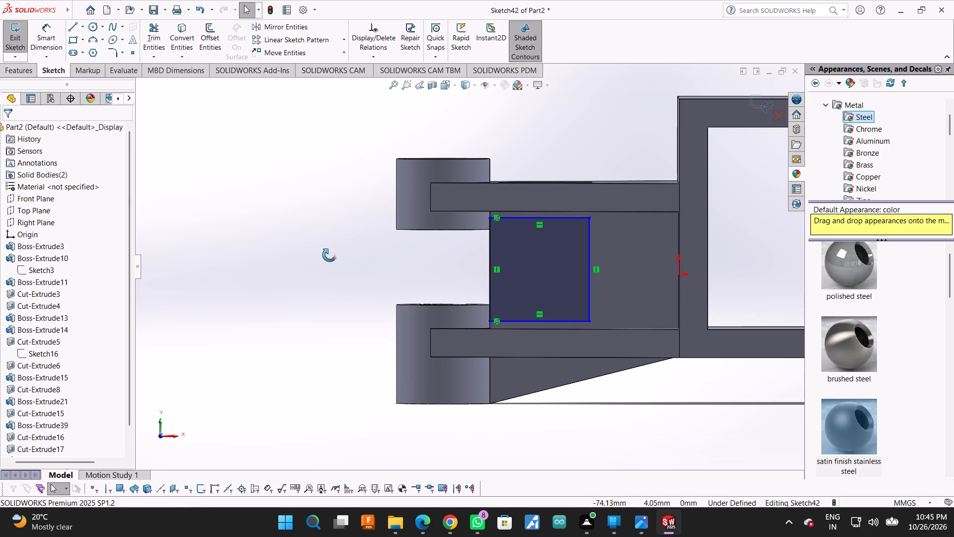
drag(329, 255, 396, 293)
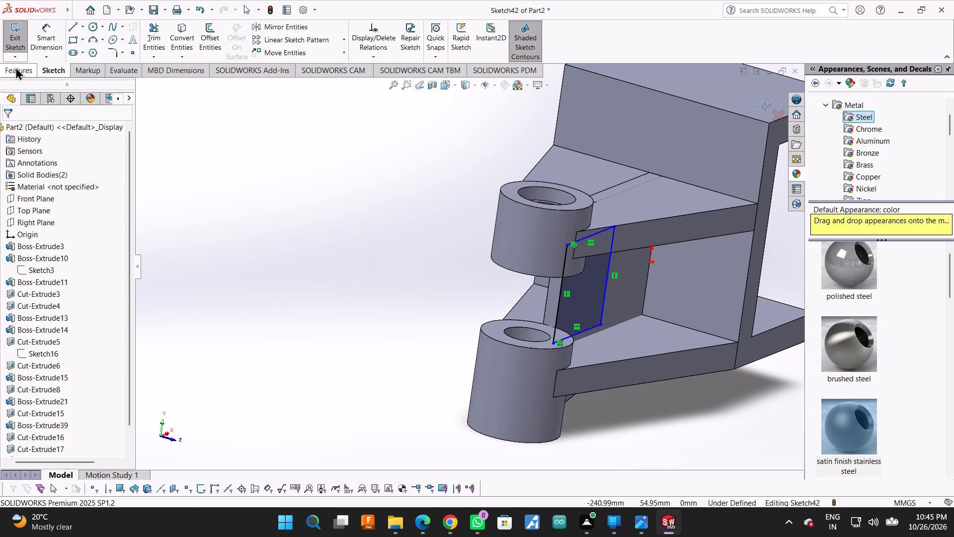
click(15, 67)
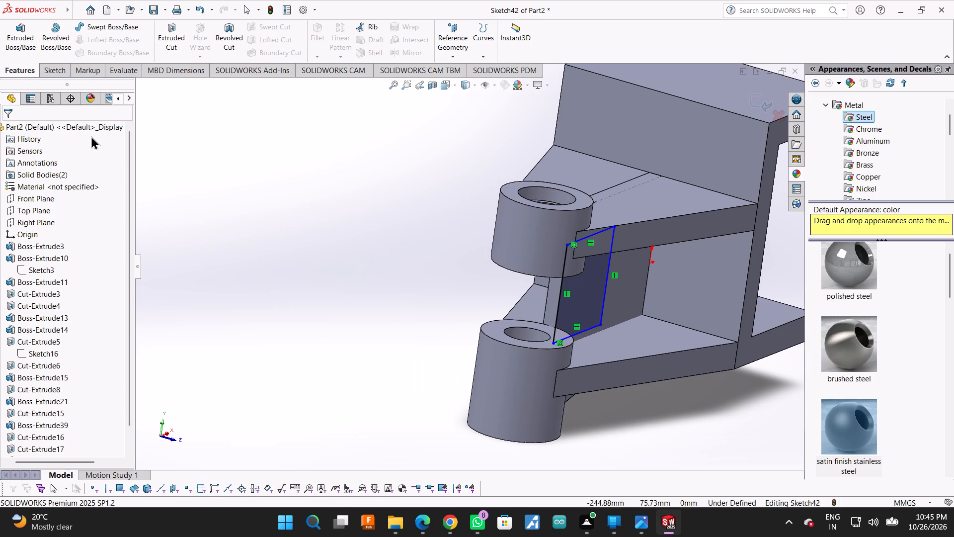
click(185, 33)
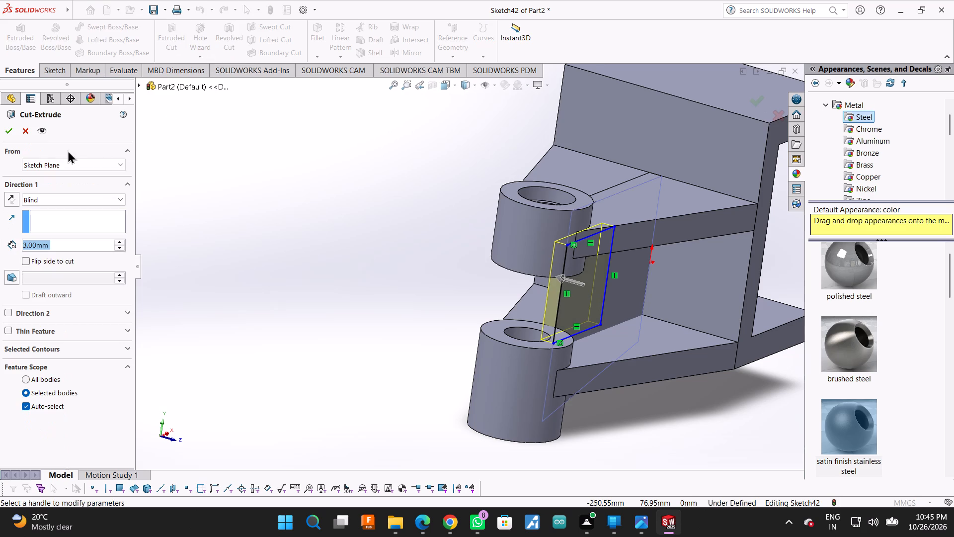
double_click(15, 133)
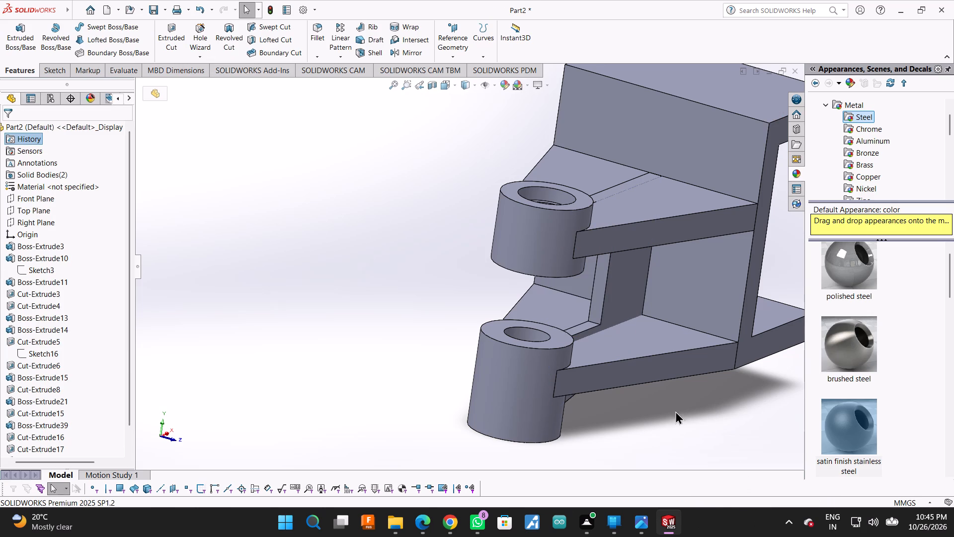
Examine the new web cutout, the two arms and the bosses of the bracket from several angles.
scroll(361, 395, up, 1)
scroll(478, 391, up, 2)
middle_drag(722, 259, 698, 263)
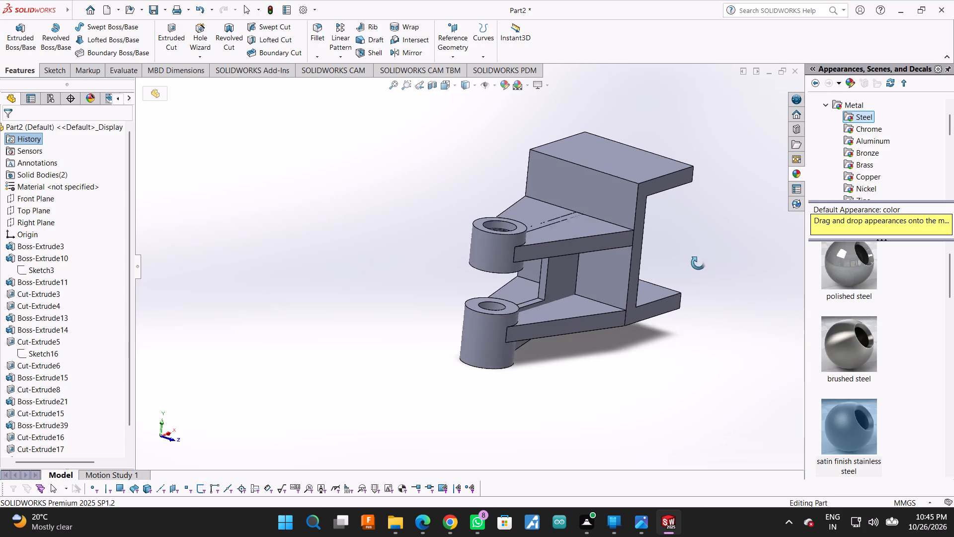
middle_drag(698, 263, 663, 269)
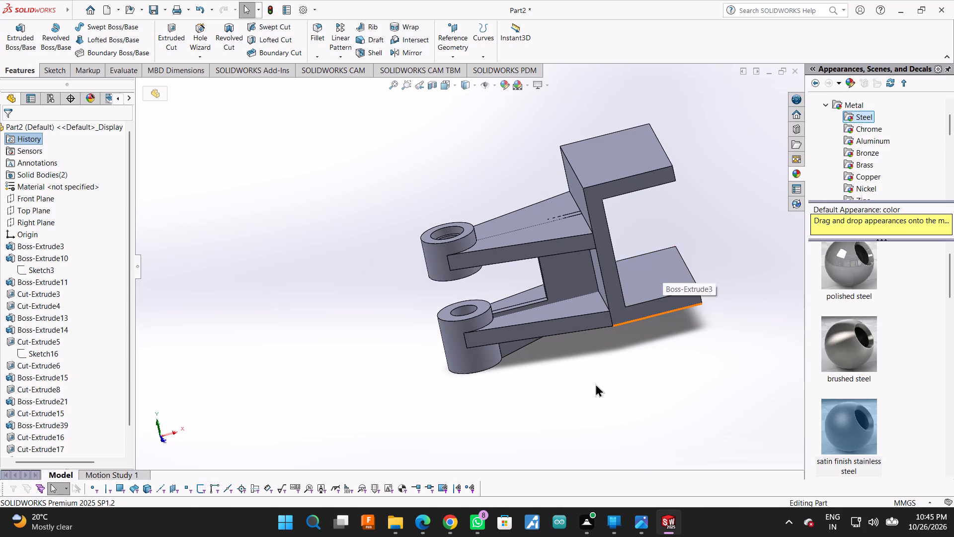
scroll(569, 393, down, 3)
scroll(525, 382, down, 1)
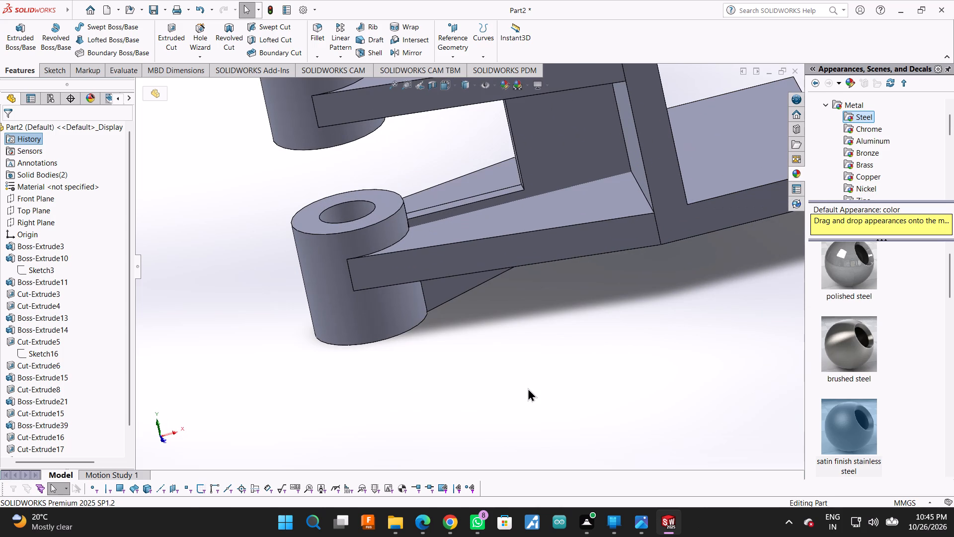
scroll(510, 317, up, 2)
middle_drag(510, 316, 512, 270)
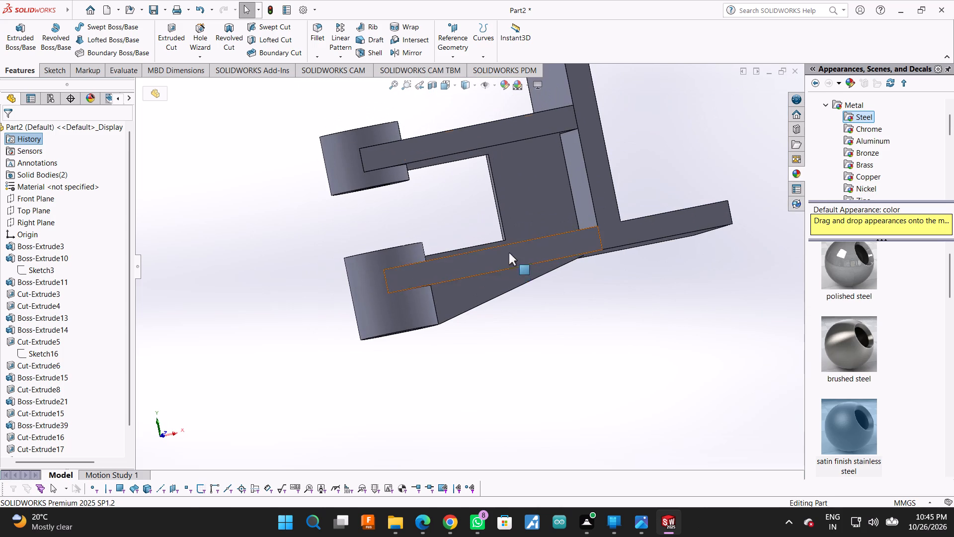
scroll(494, 263, down, 2)
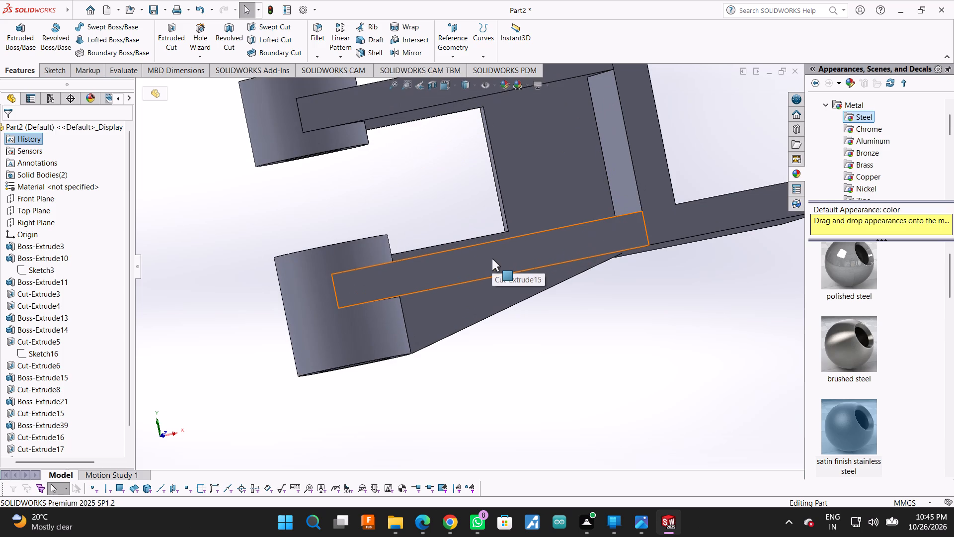
scroll(492, 259, up, 3)
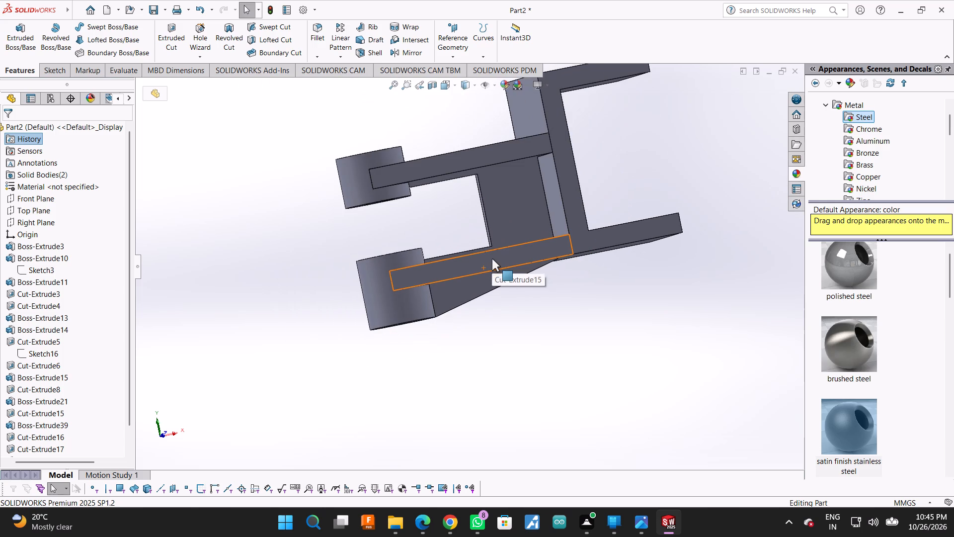
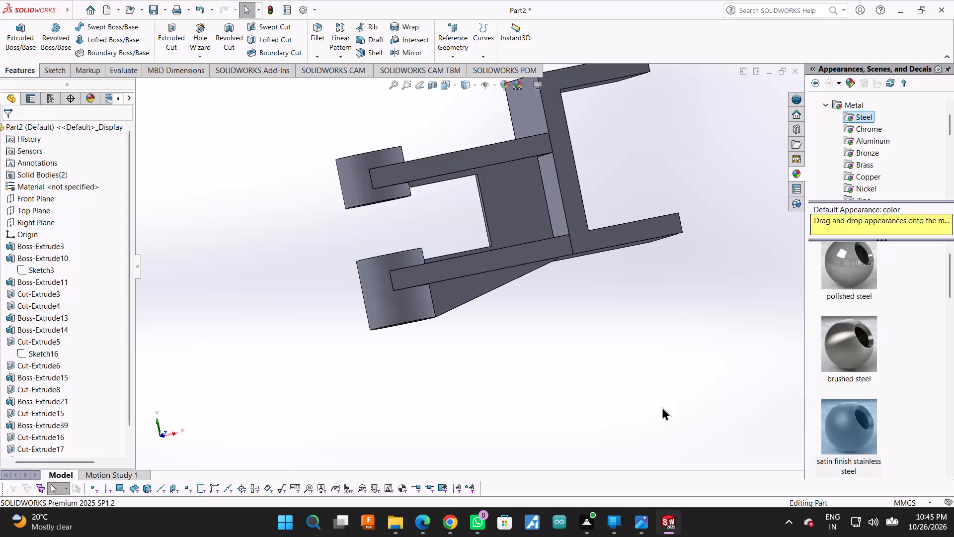
Examine the web cutout, the arms and the bosses of the bracket from several angles.
scroll(662, 407, up, 2)
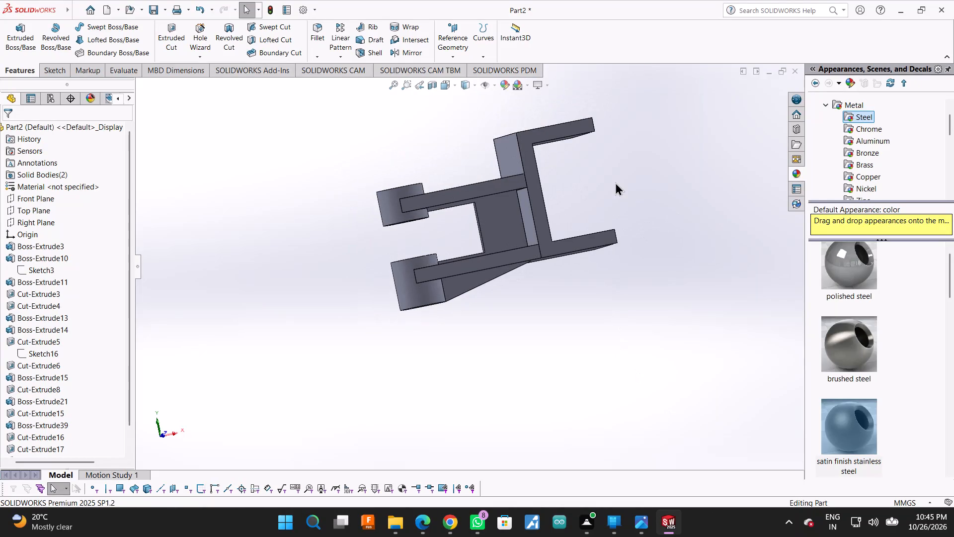
middle_drag(615, 182, 607, 227)
middle_drag(607, 205, 608, 195)
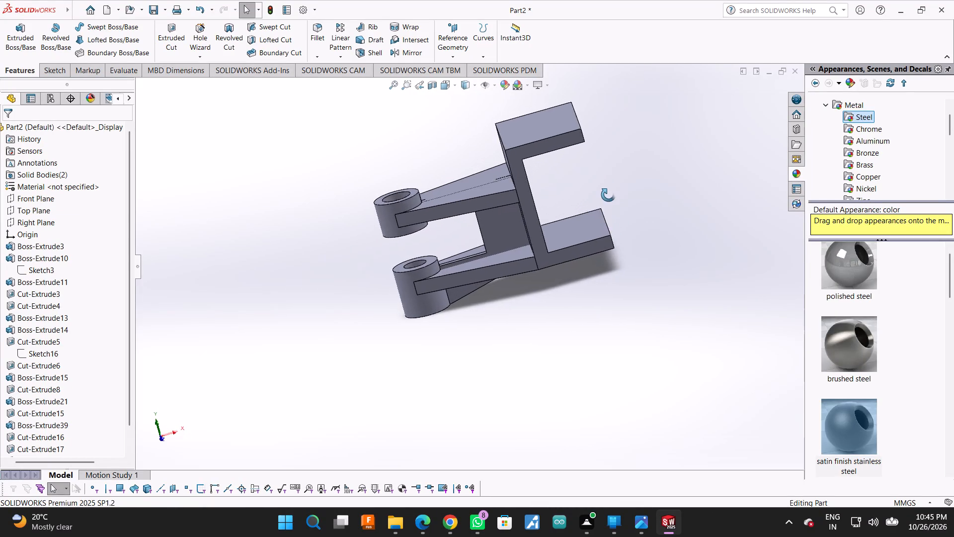
middle_drag(608, 195, 590, 153)
scroll(388, 173, down, 2)
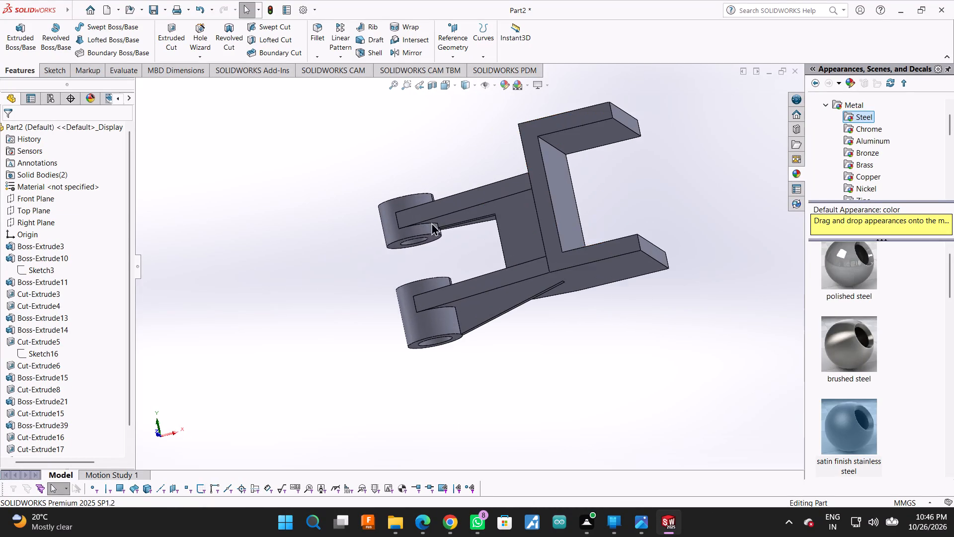
scroll(431, 222, down, 4)
scroll(517, 272, down, 1)
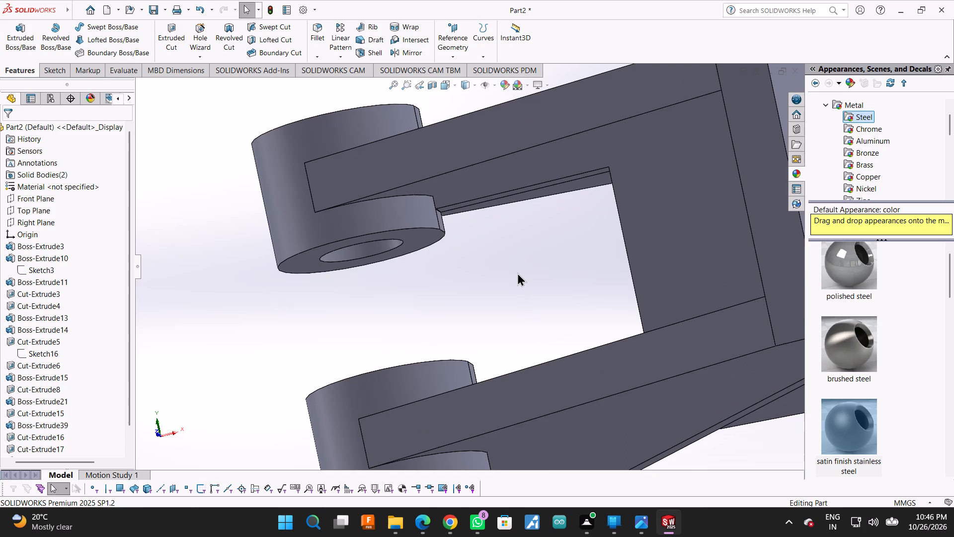
scroll(517, 272, up, 2)
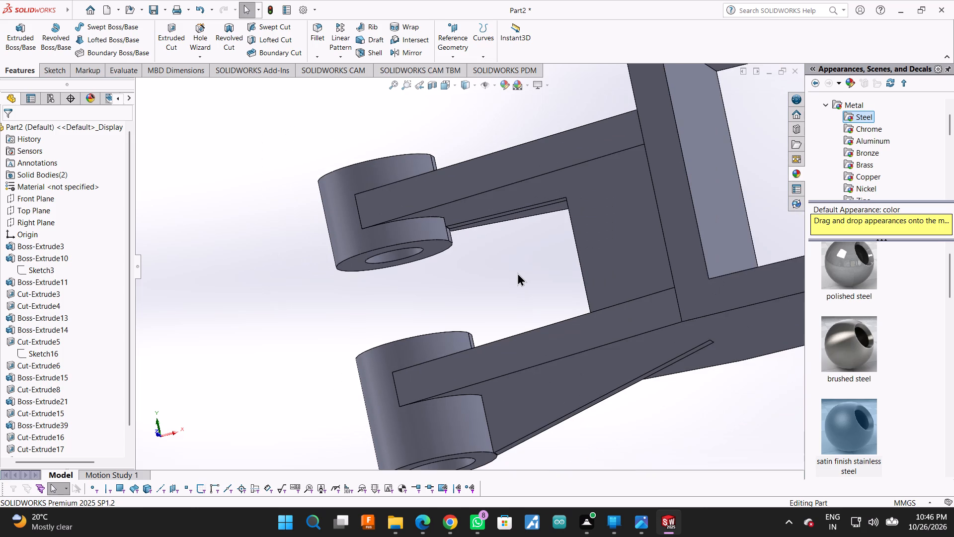
scroll(517, 272, up, 1)
middle_drag(520, 273, 532, 303)
scroll(532, 303, up, 1)
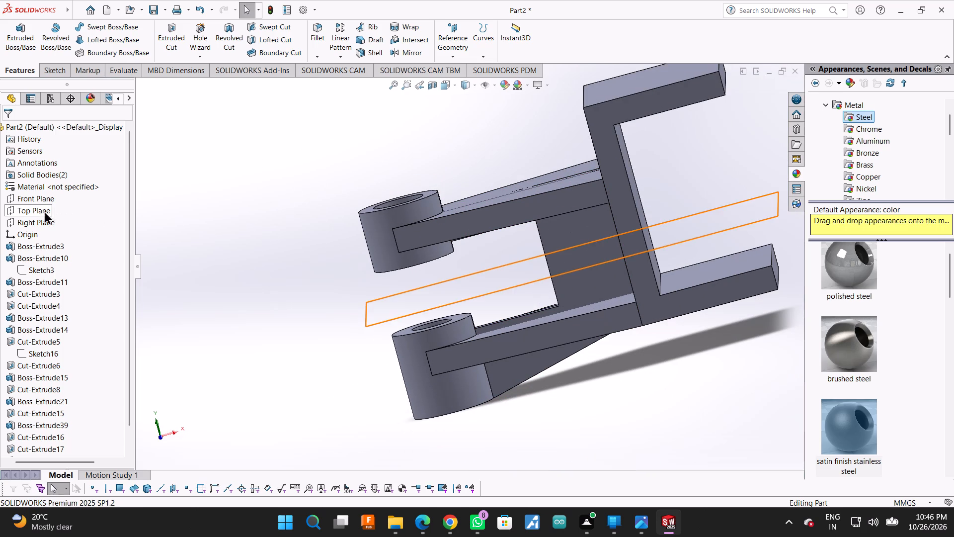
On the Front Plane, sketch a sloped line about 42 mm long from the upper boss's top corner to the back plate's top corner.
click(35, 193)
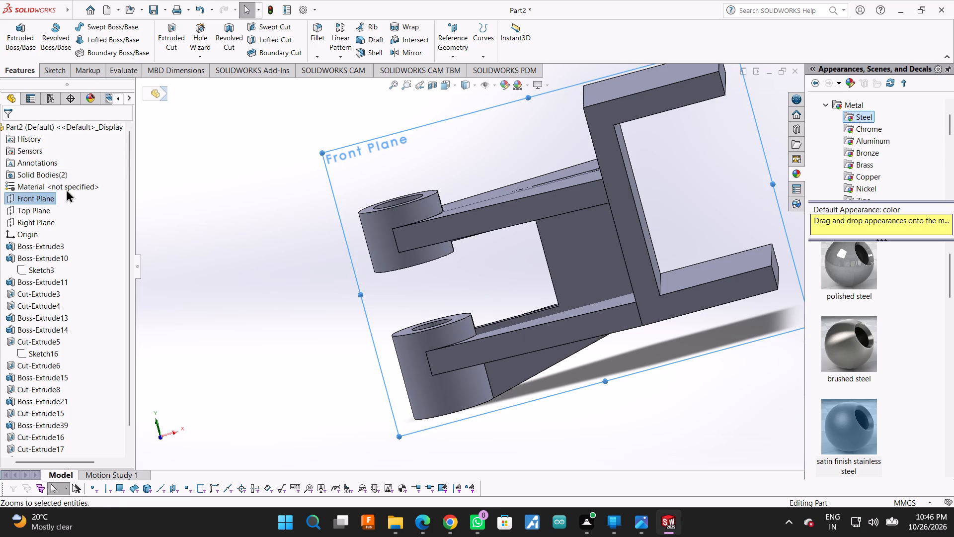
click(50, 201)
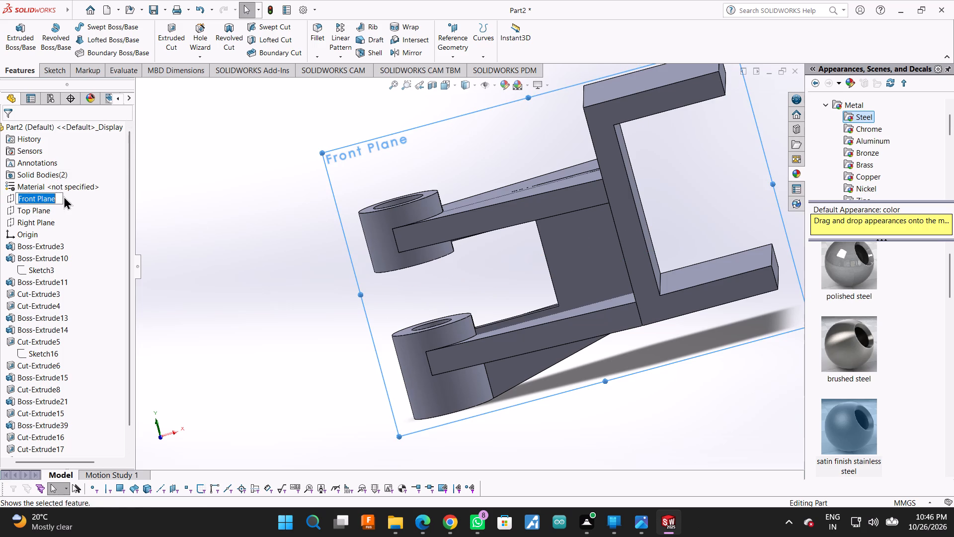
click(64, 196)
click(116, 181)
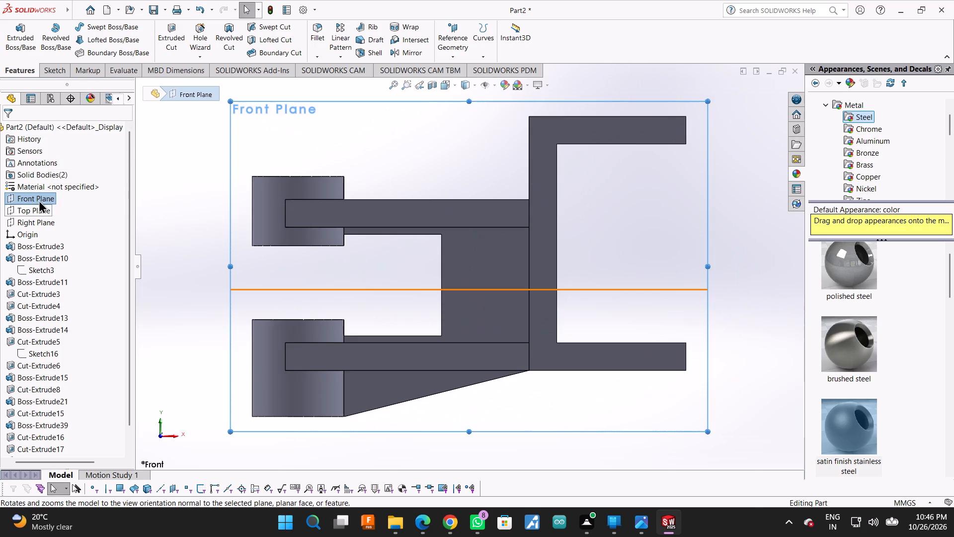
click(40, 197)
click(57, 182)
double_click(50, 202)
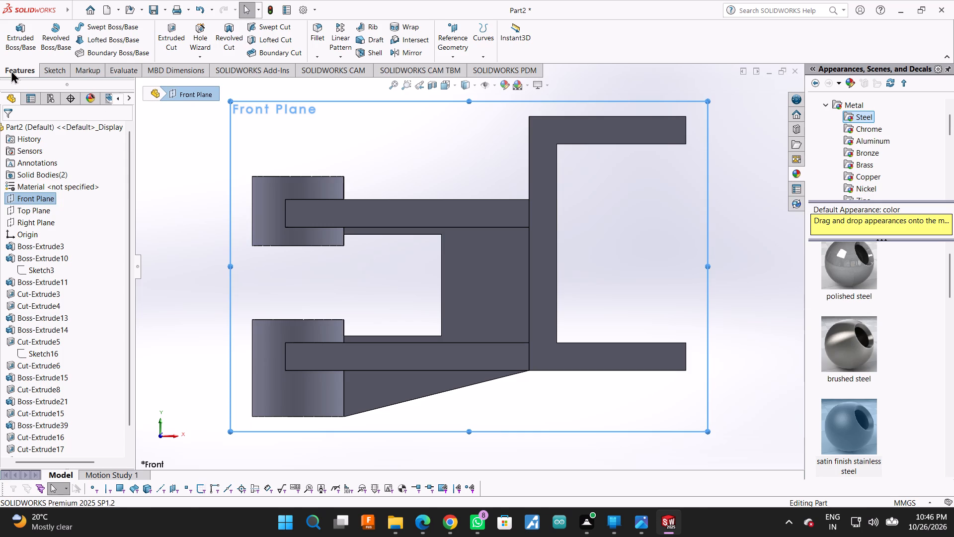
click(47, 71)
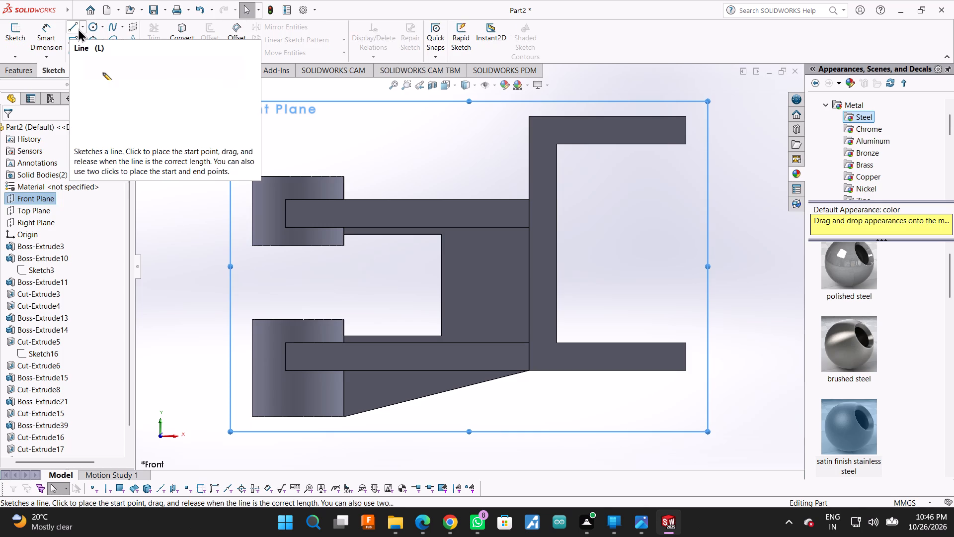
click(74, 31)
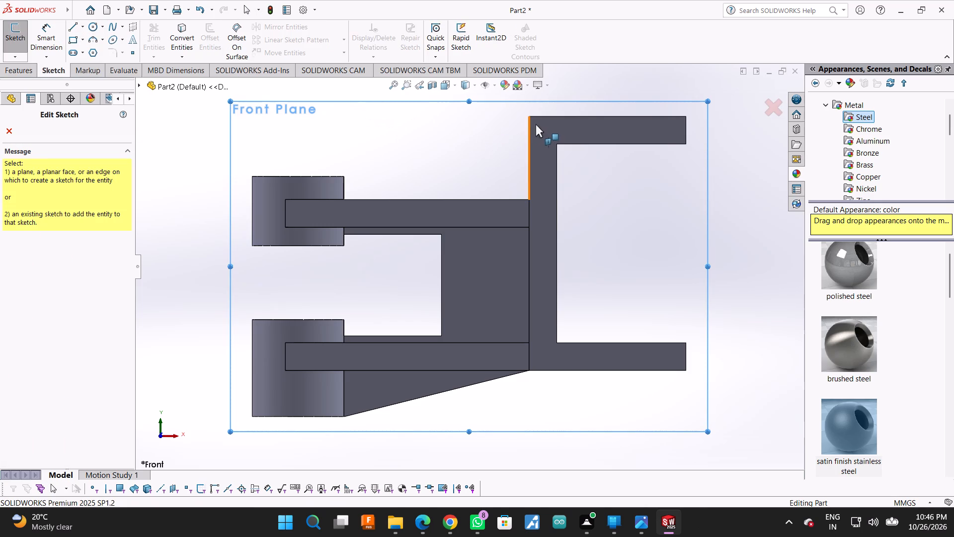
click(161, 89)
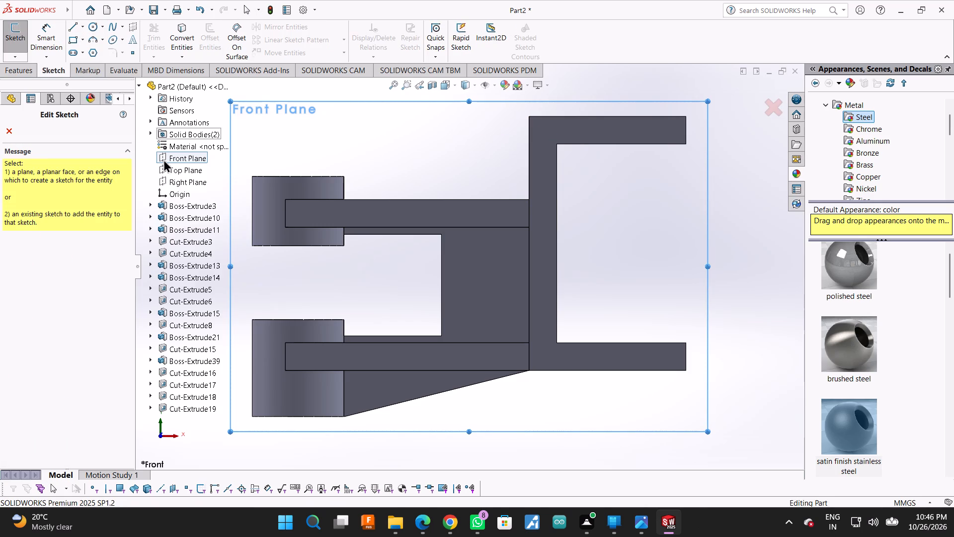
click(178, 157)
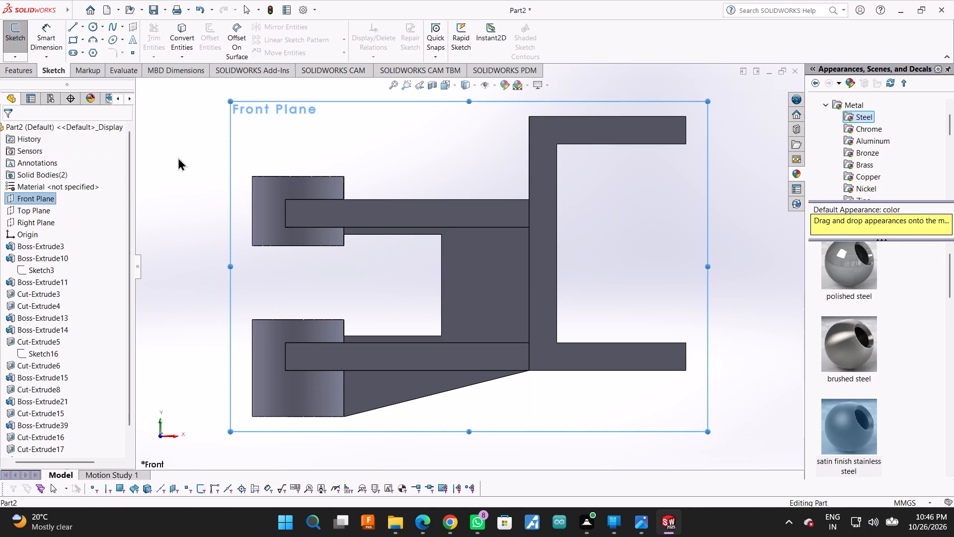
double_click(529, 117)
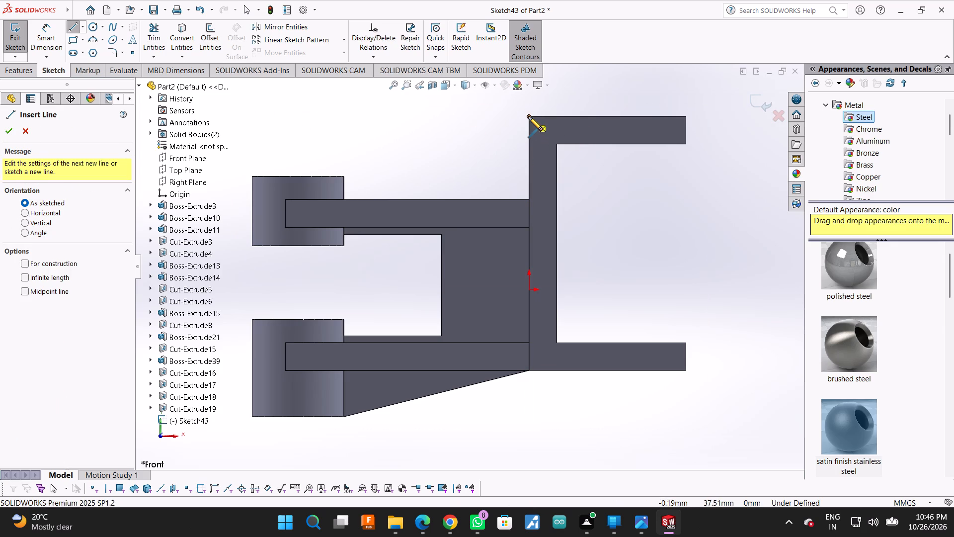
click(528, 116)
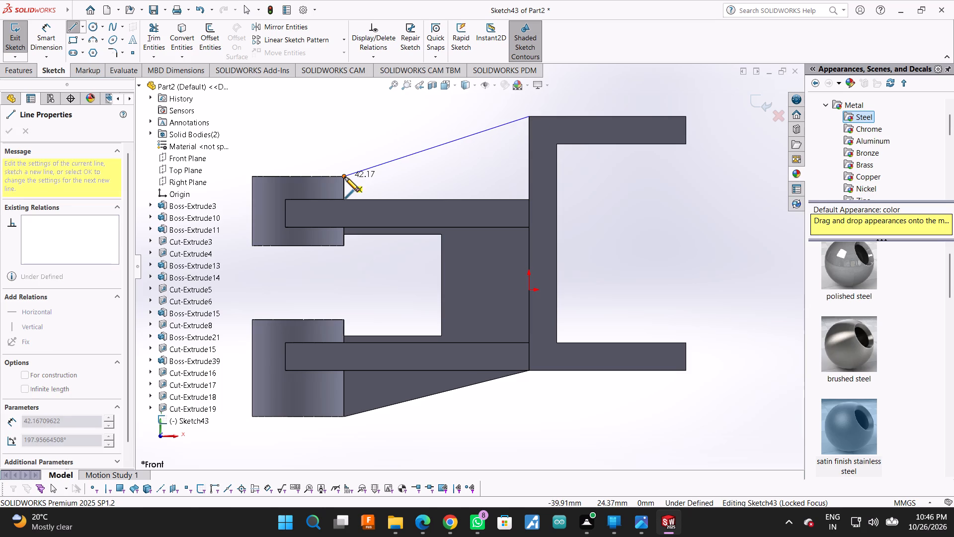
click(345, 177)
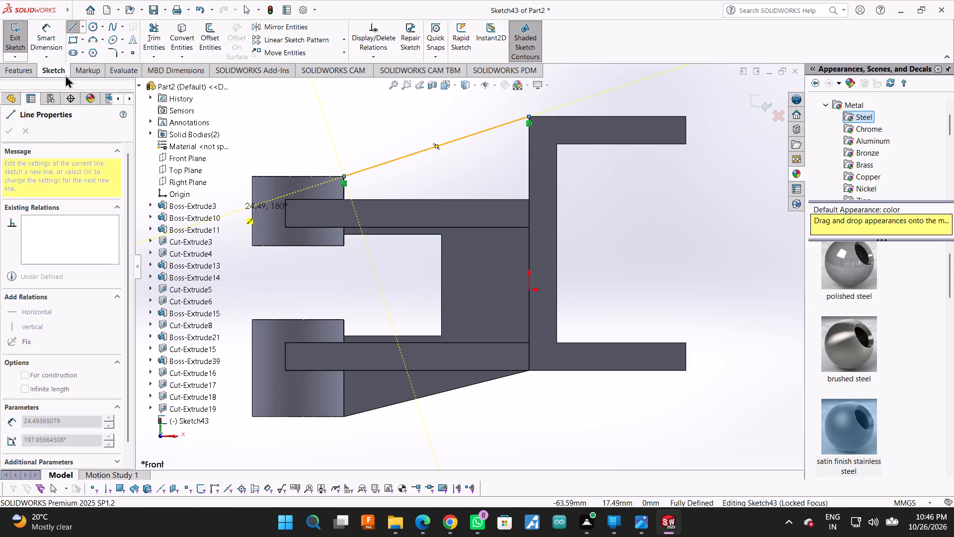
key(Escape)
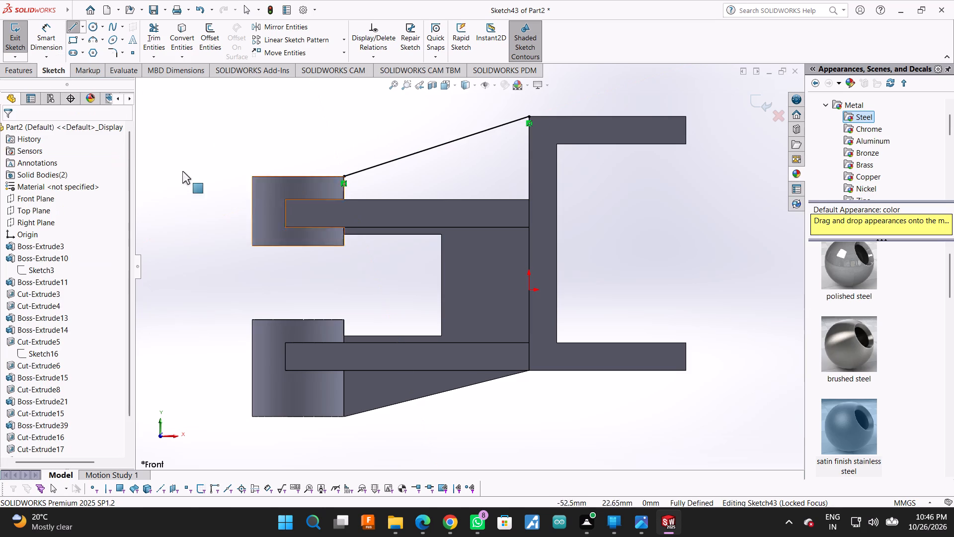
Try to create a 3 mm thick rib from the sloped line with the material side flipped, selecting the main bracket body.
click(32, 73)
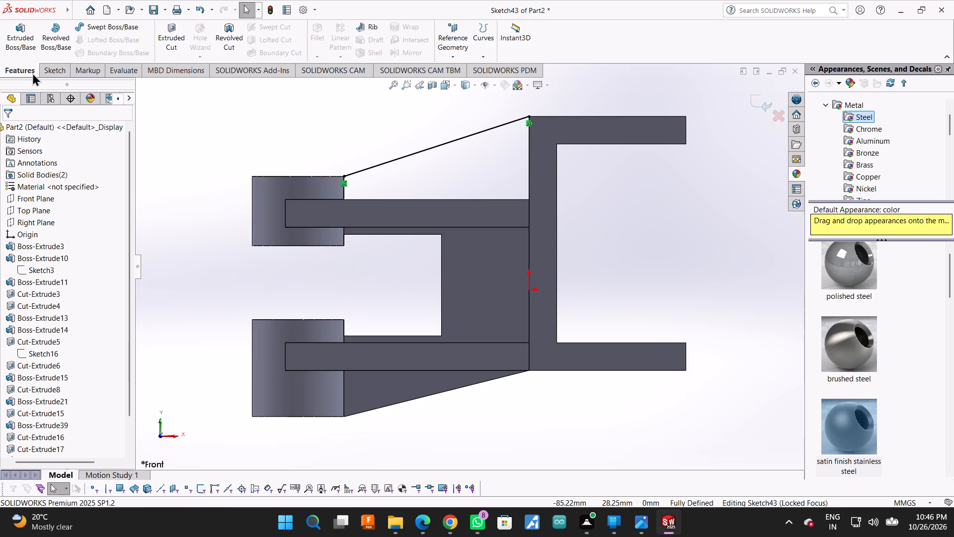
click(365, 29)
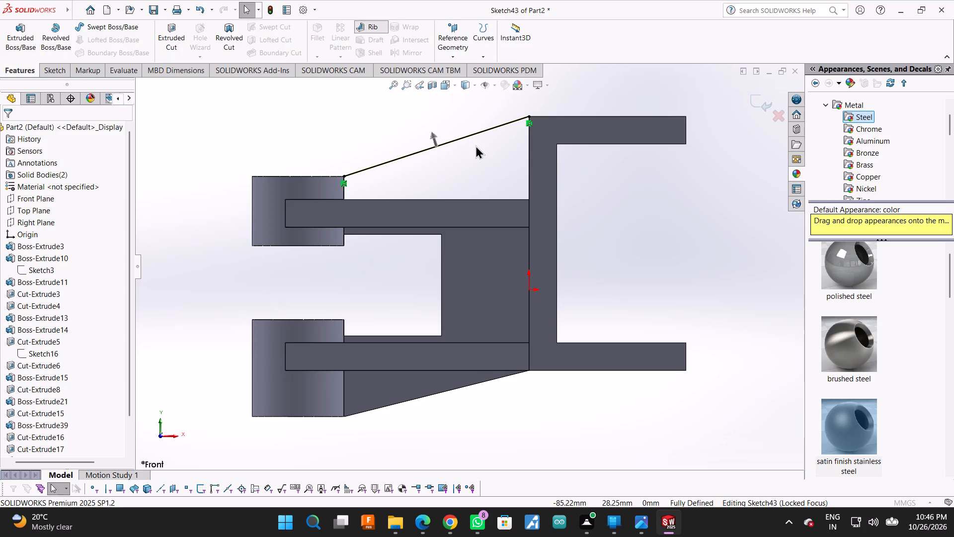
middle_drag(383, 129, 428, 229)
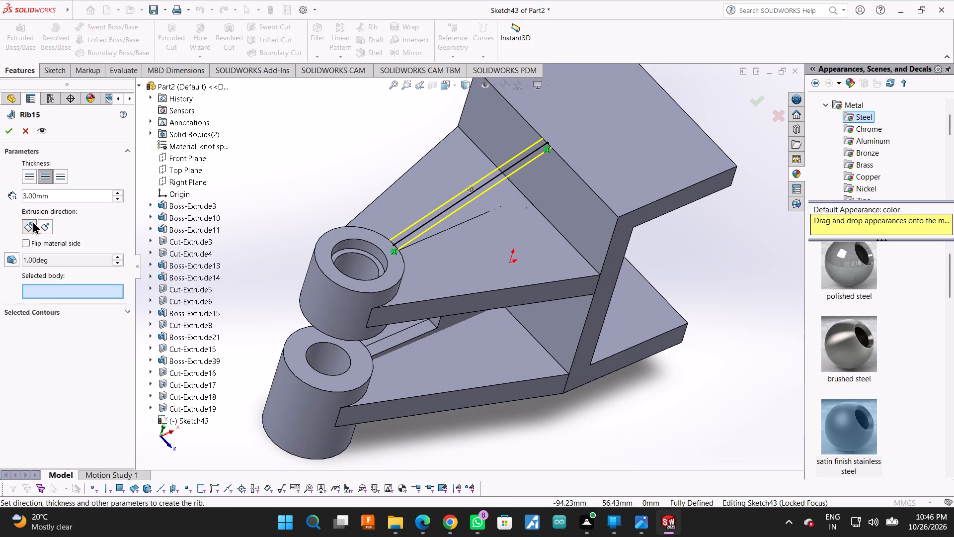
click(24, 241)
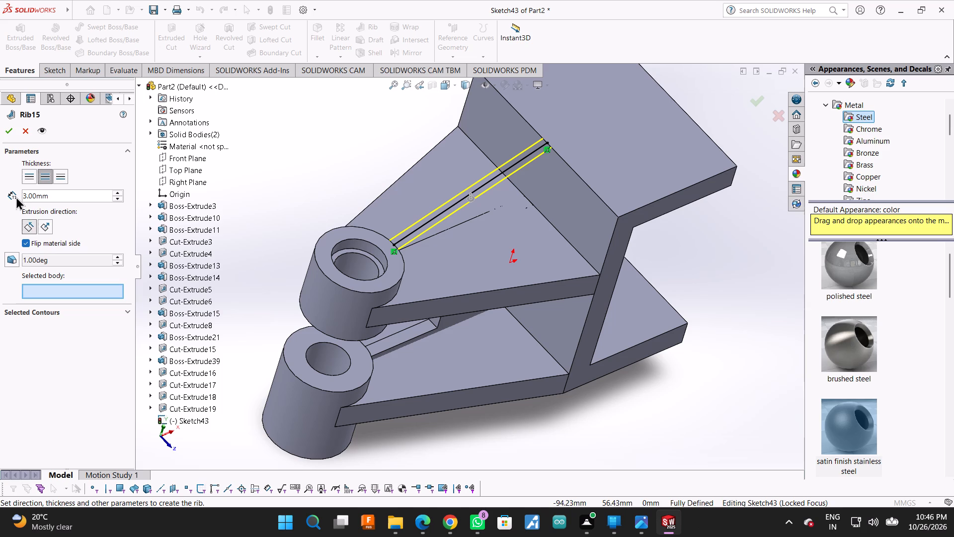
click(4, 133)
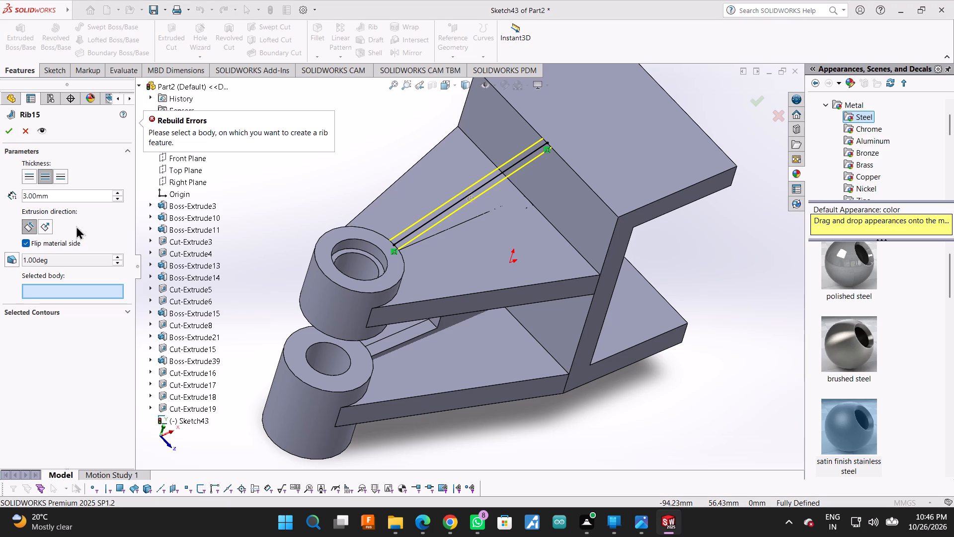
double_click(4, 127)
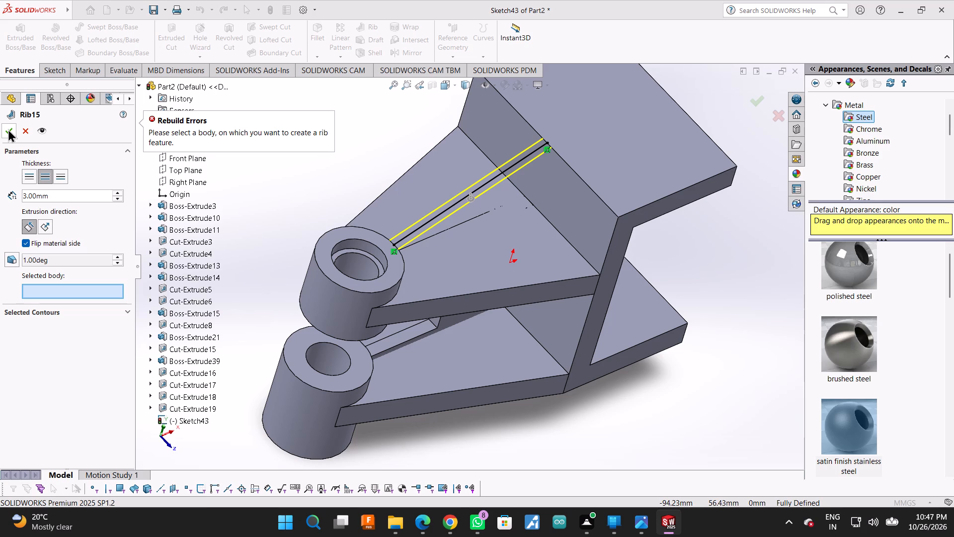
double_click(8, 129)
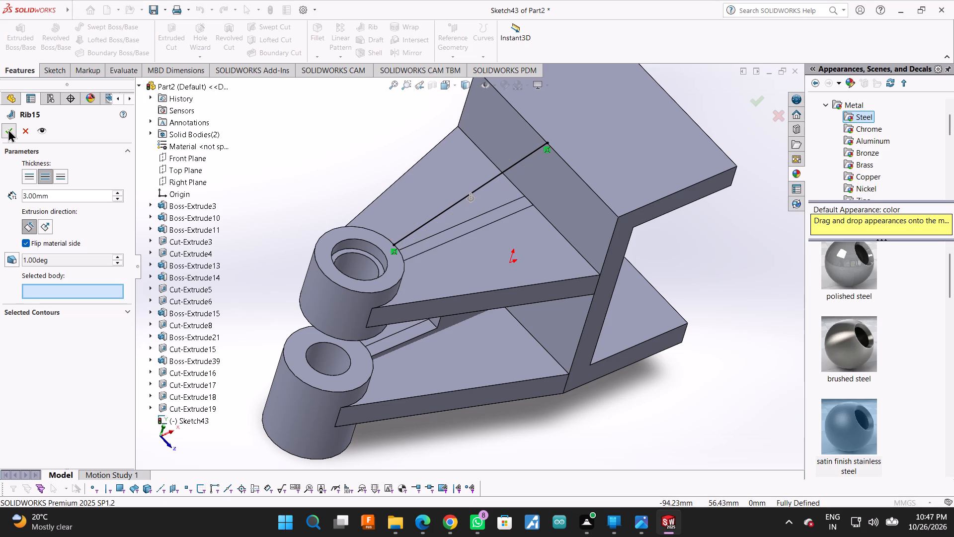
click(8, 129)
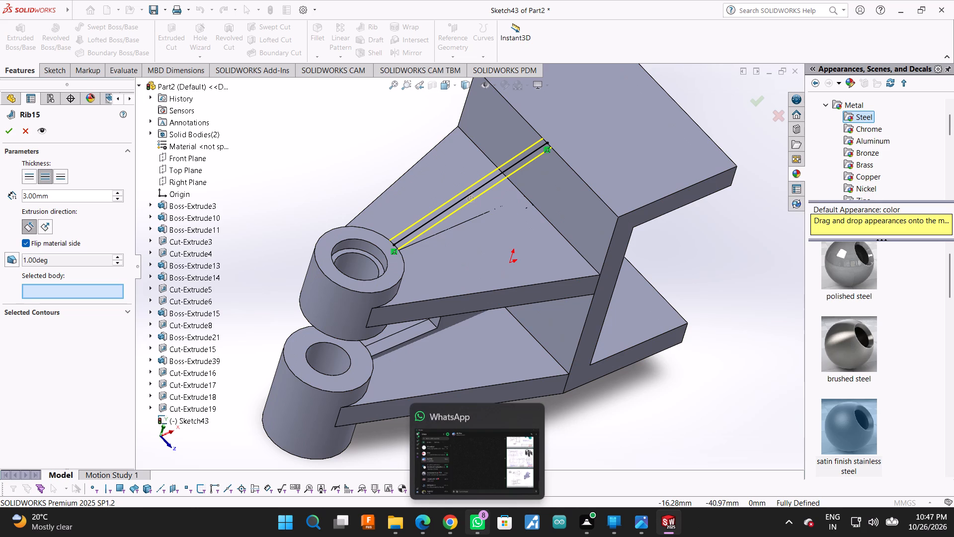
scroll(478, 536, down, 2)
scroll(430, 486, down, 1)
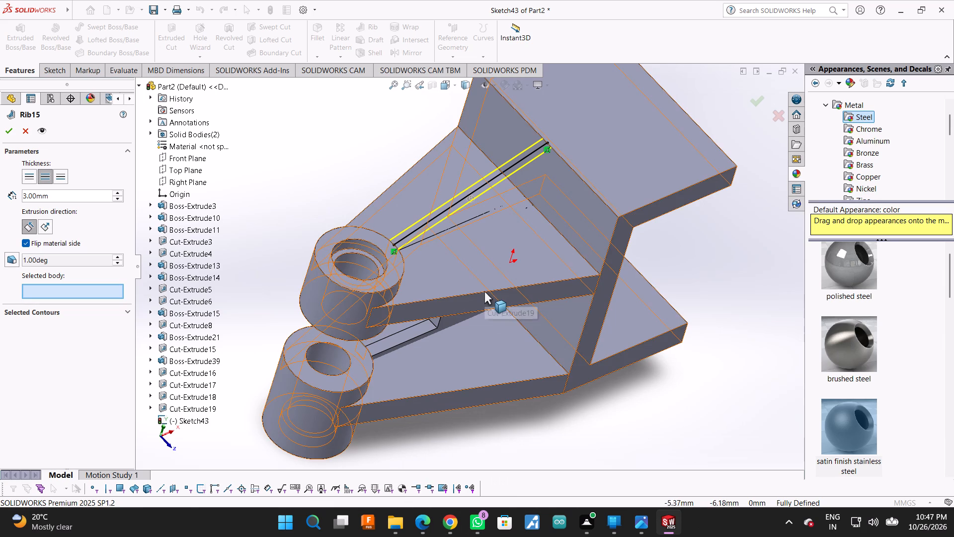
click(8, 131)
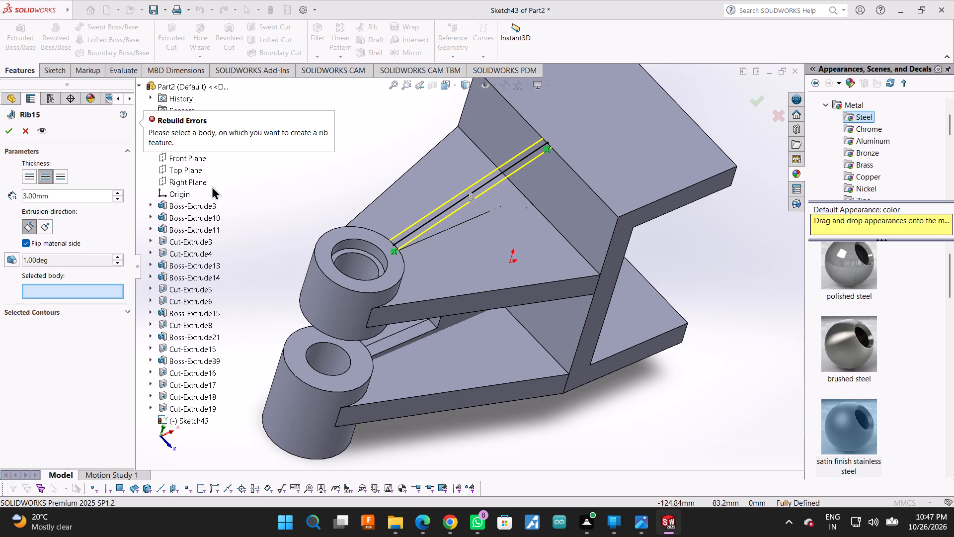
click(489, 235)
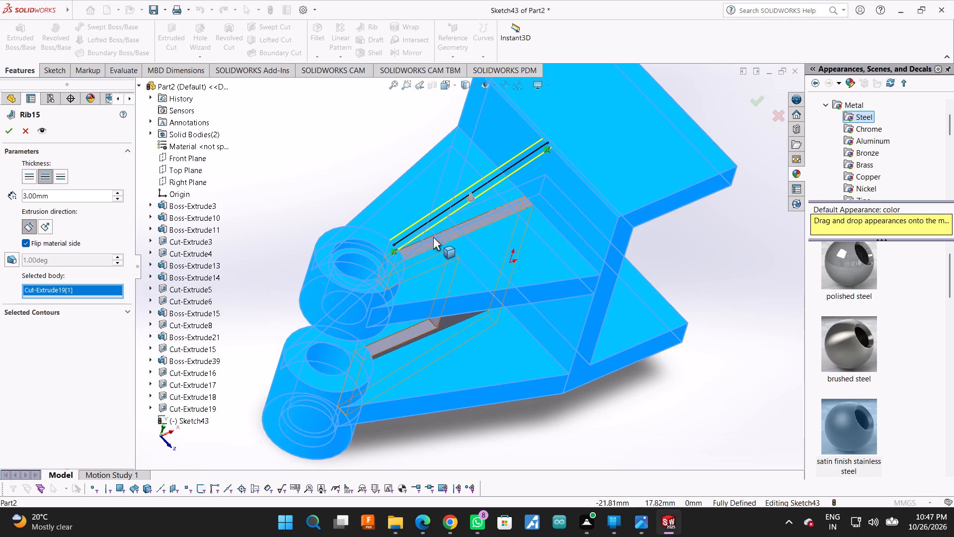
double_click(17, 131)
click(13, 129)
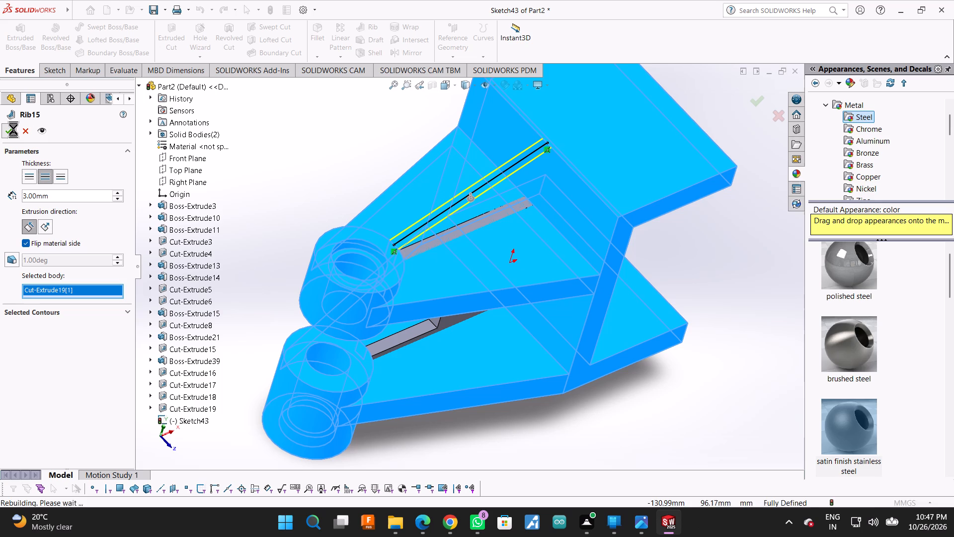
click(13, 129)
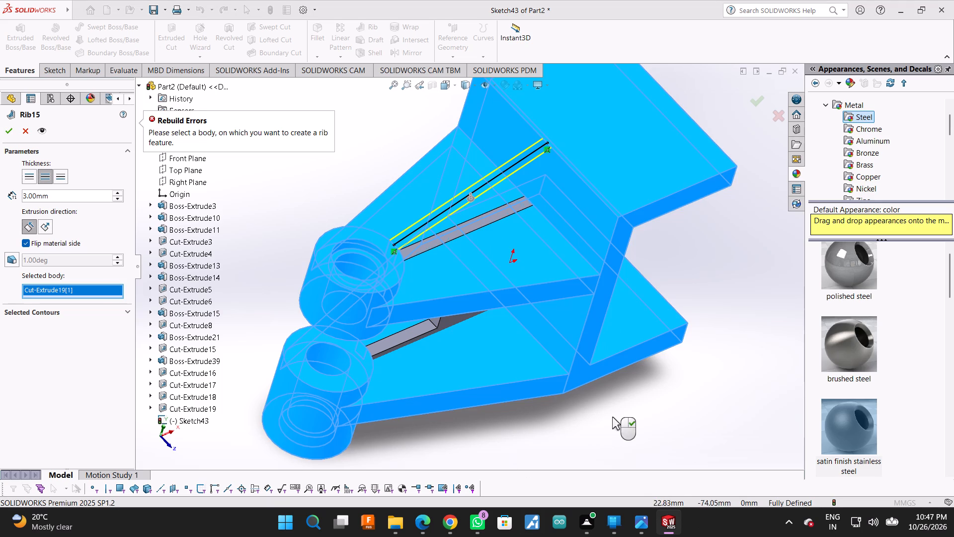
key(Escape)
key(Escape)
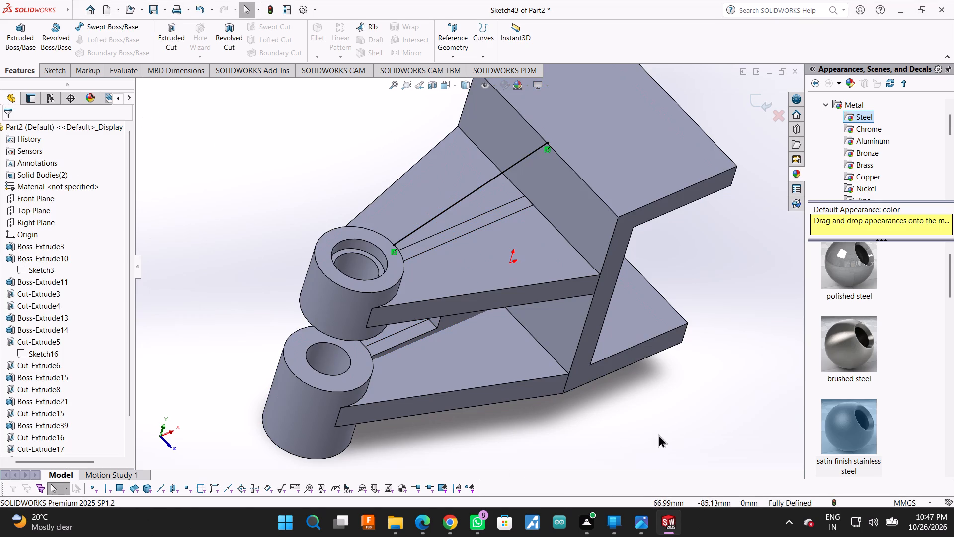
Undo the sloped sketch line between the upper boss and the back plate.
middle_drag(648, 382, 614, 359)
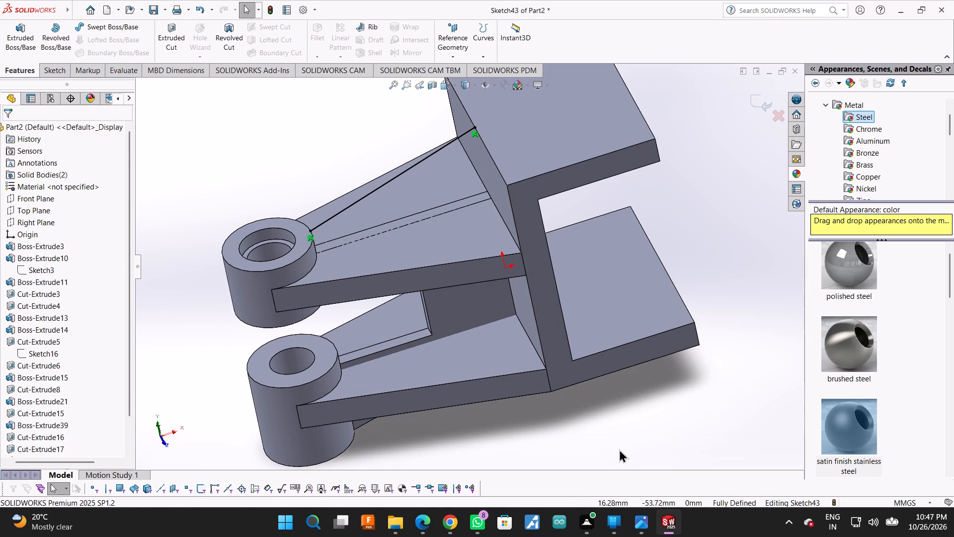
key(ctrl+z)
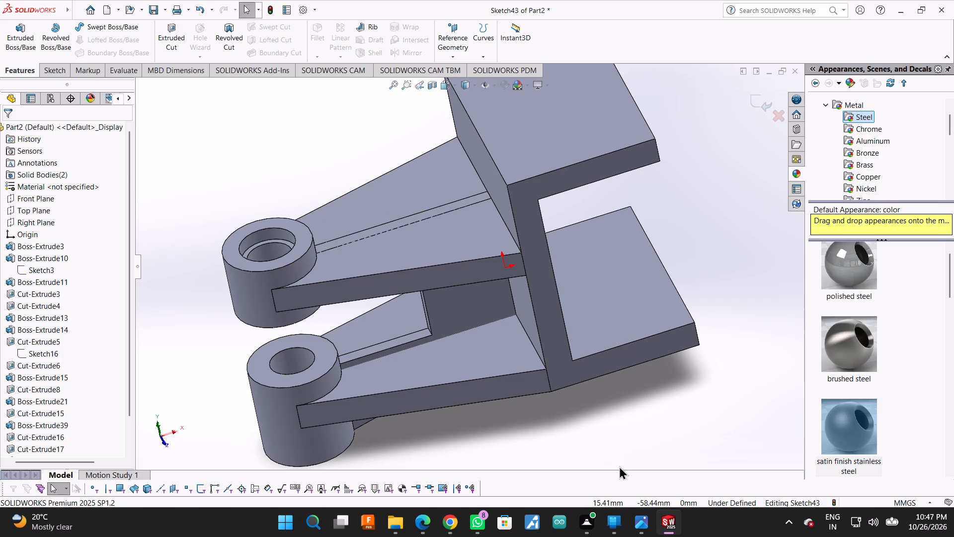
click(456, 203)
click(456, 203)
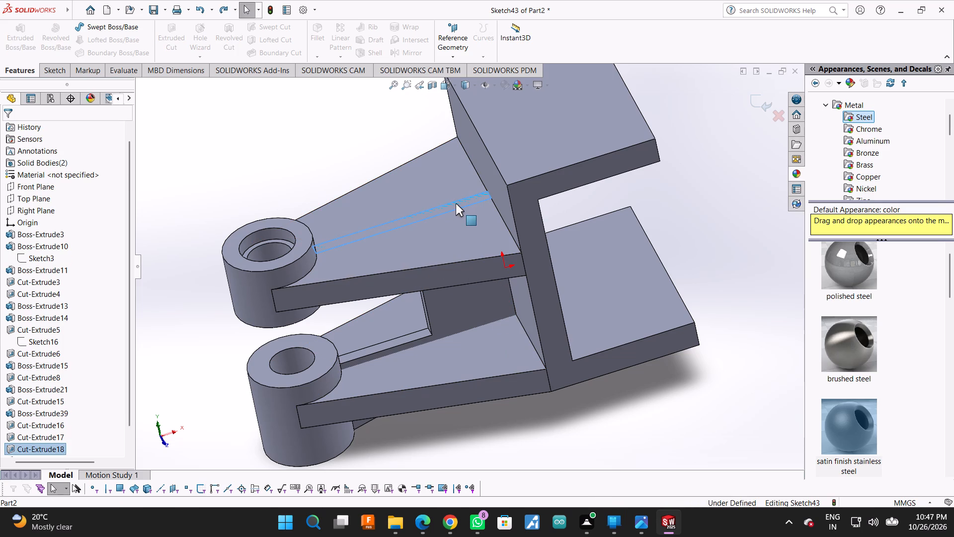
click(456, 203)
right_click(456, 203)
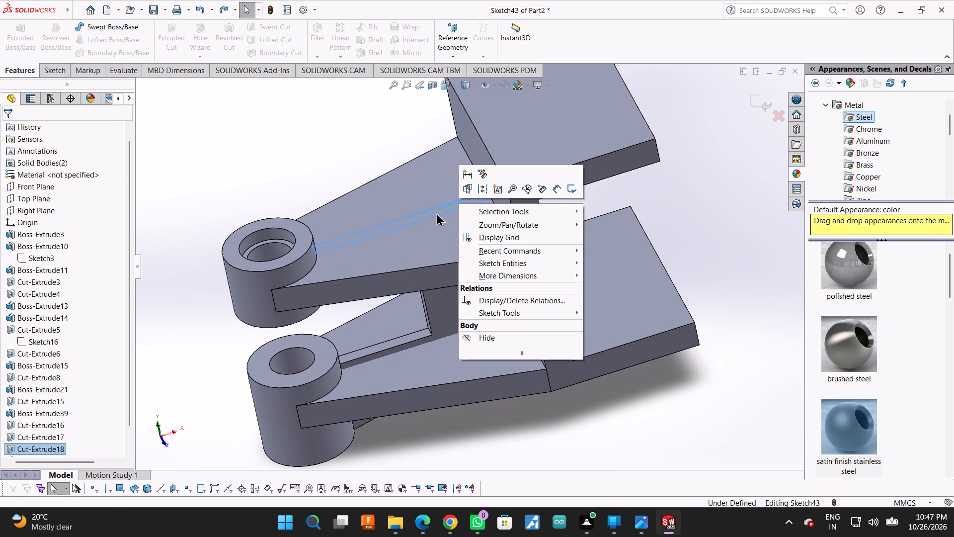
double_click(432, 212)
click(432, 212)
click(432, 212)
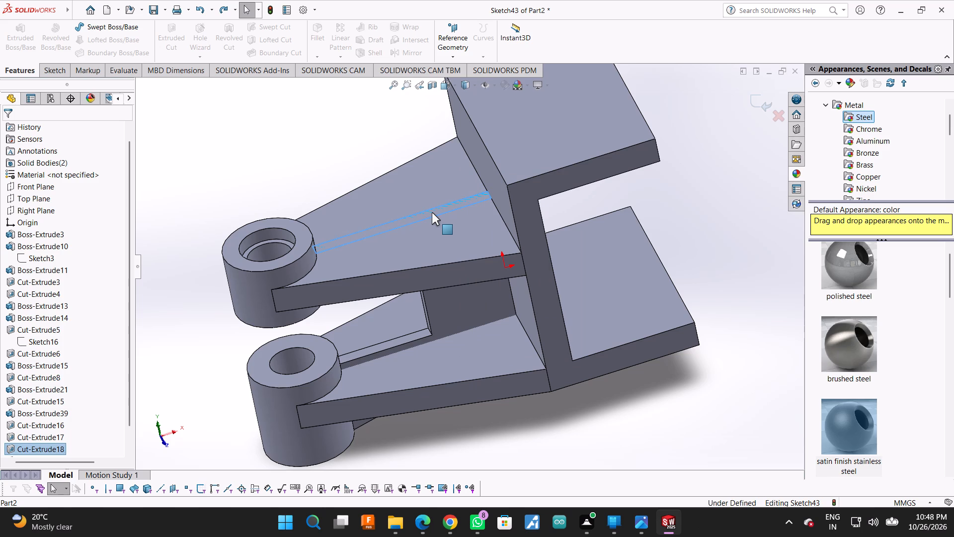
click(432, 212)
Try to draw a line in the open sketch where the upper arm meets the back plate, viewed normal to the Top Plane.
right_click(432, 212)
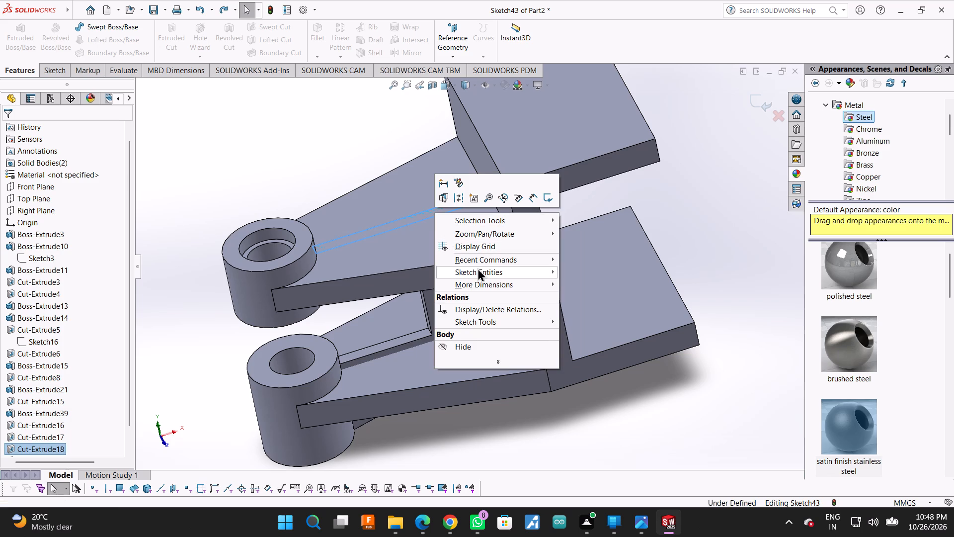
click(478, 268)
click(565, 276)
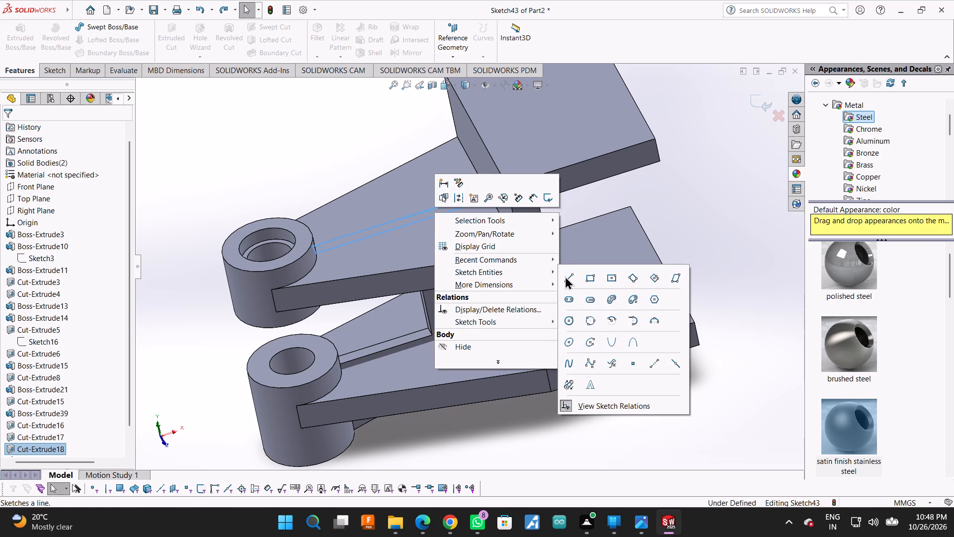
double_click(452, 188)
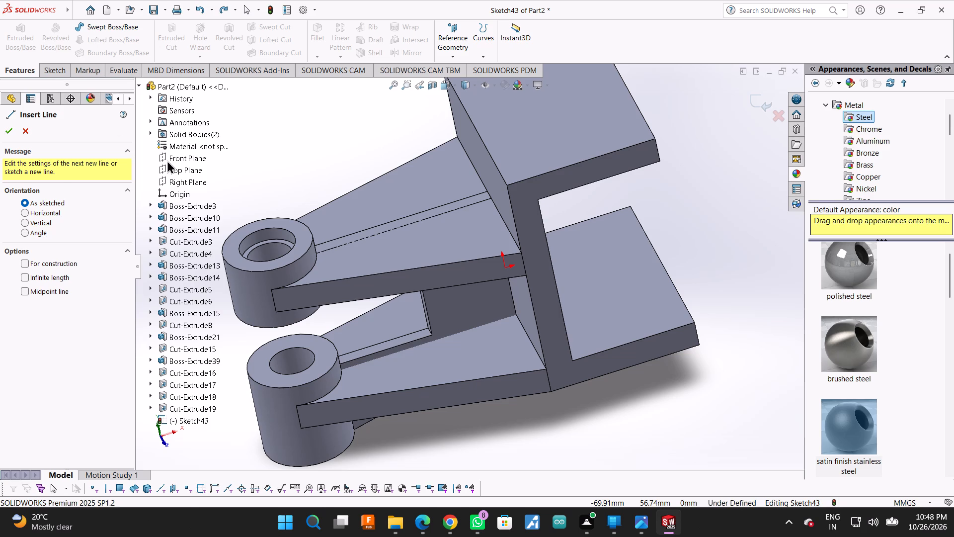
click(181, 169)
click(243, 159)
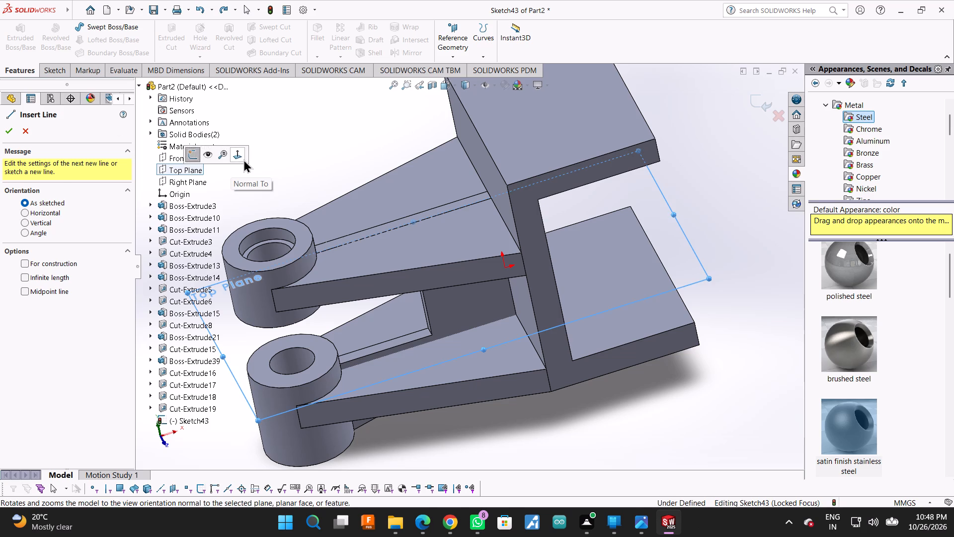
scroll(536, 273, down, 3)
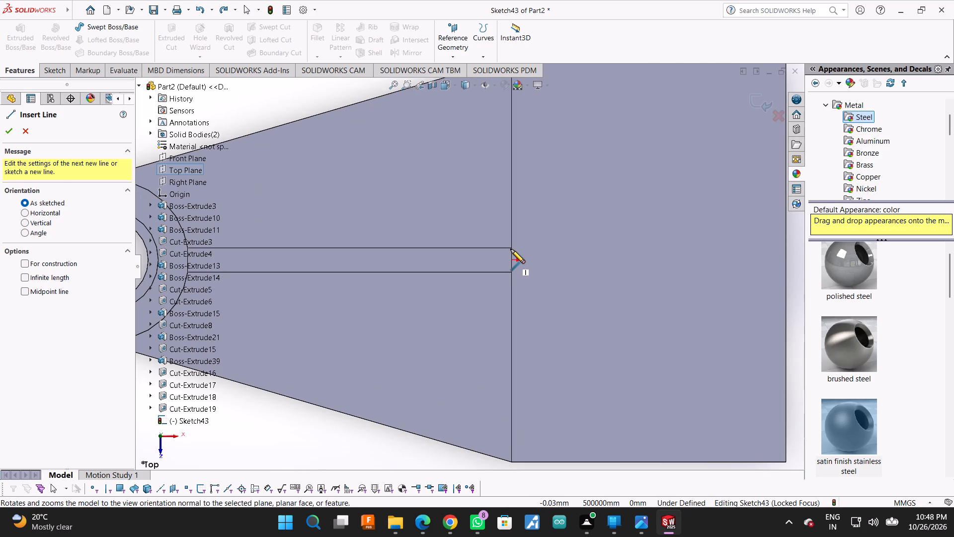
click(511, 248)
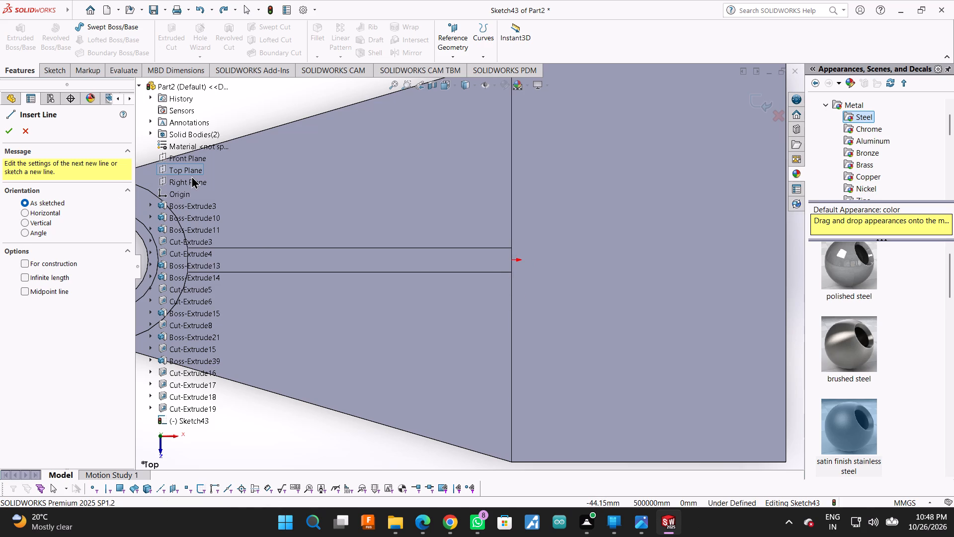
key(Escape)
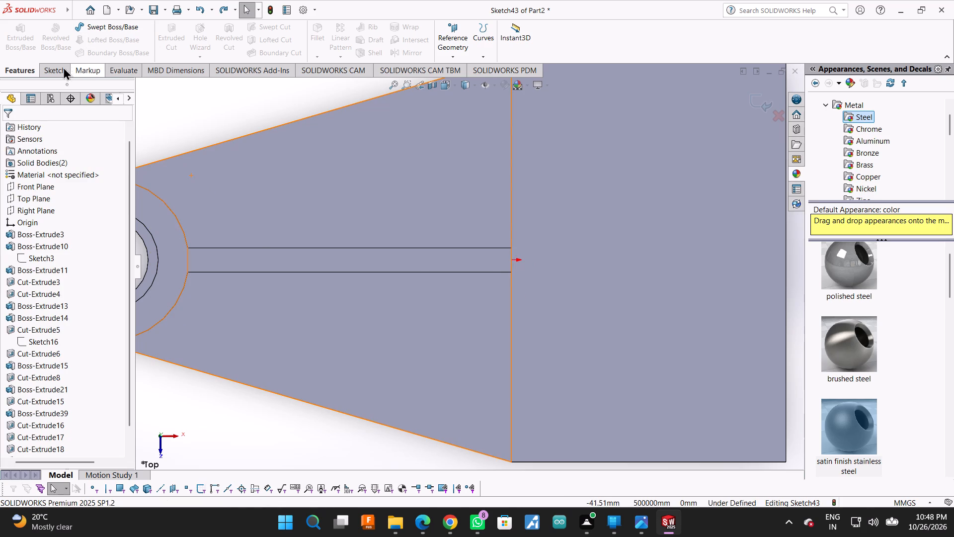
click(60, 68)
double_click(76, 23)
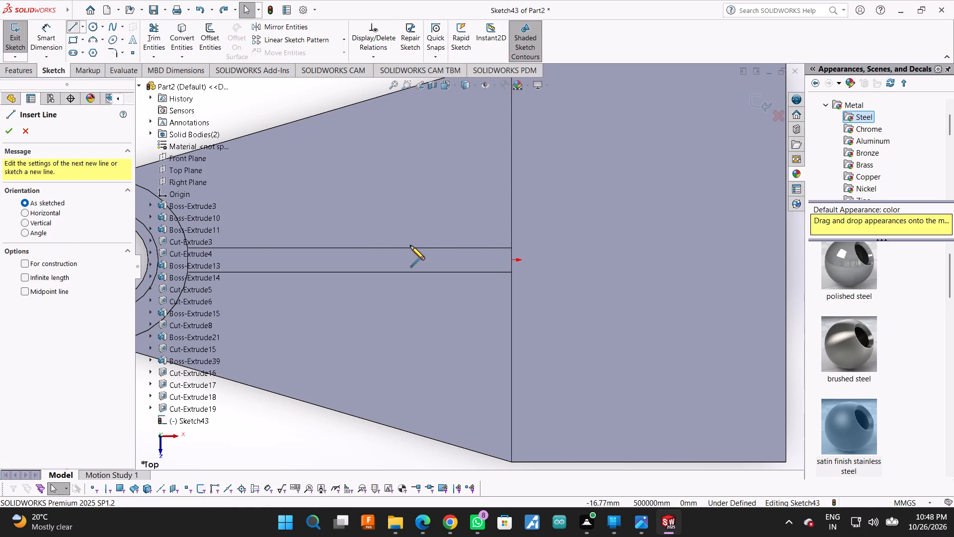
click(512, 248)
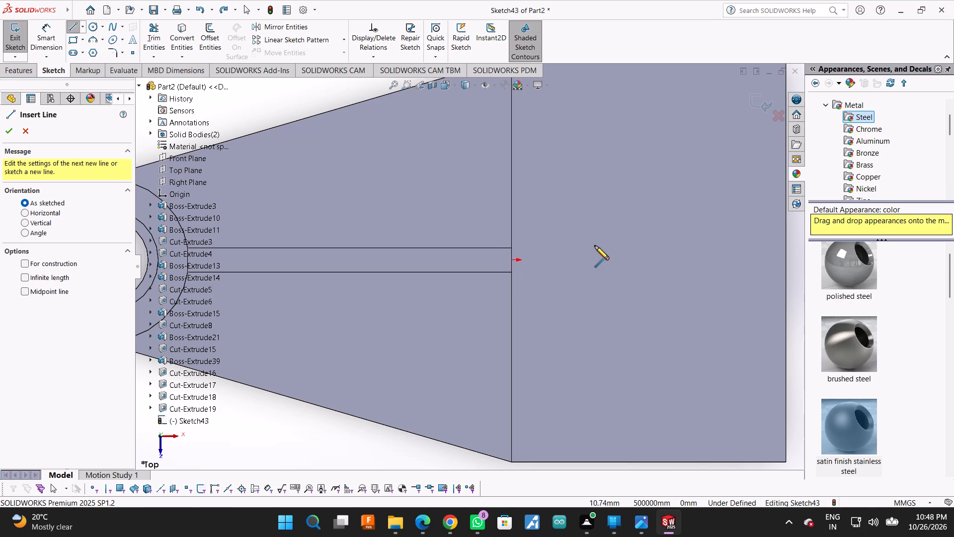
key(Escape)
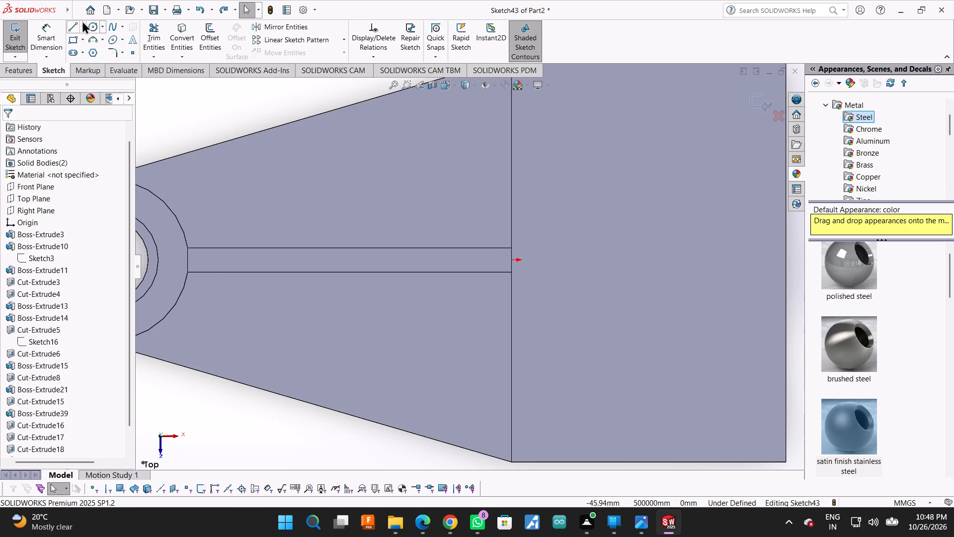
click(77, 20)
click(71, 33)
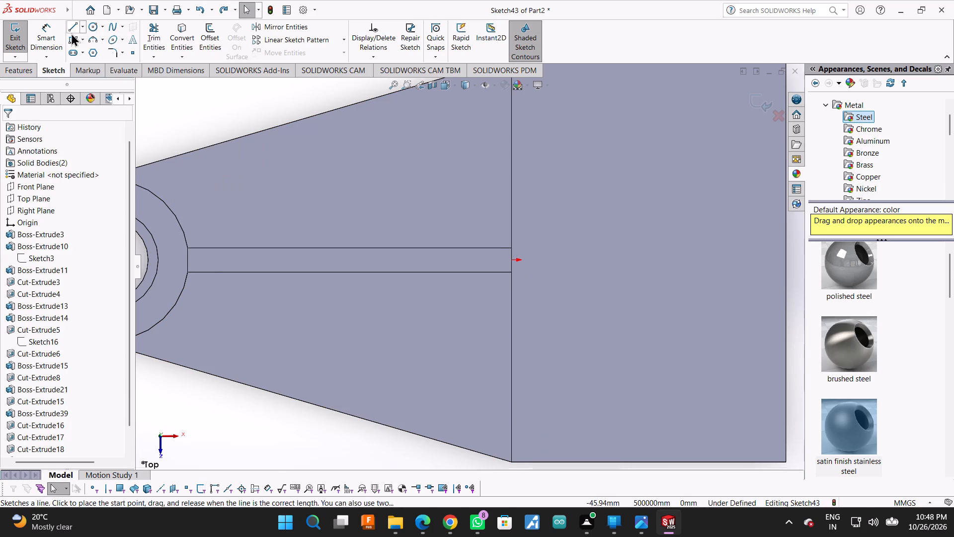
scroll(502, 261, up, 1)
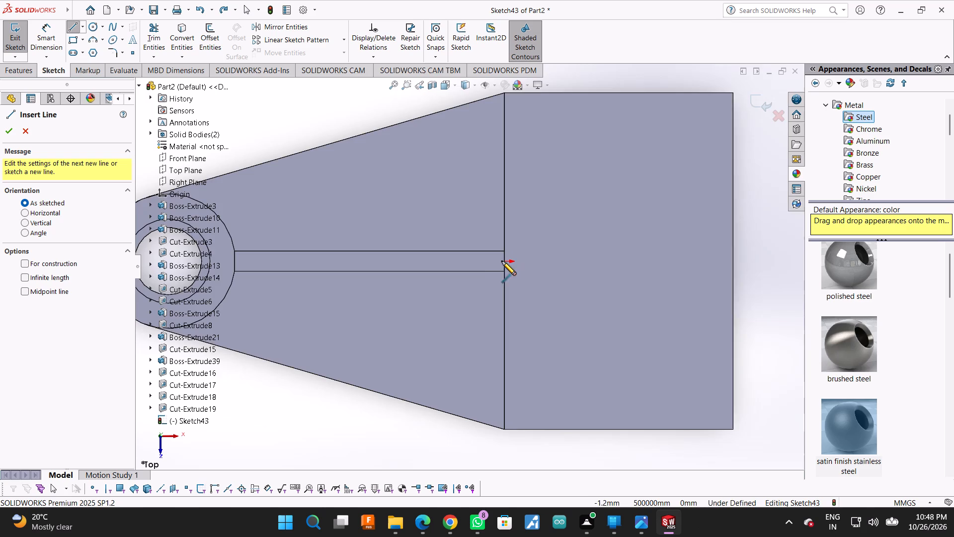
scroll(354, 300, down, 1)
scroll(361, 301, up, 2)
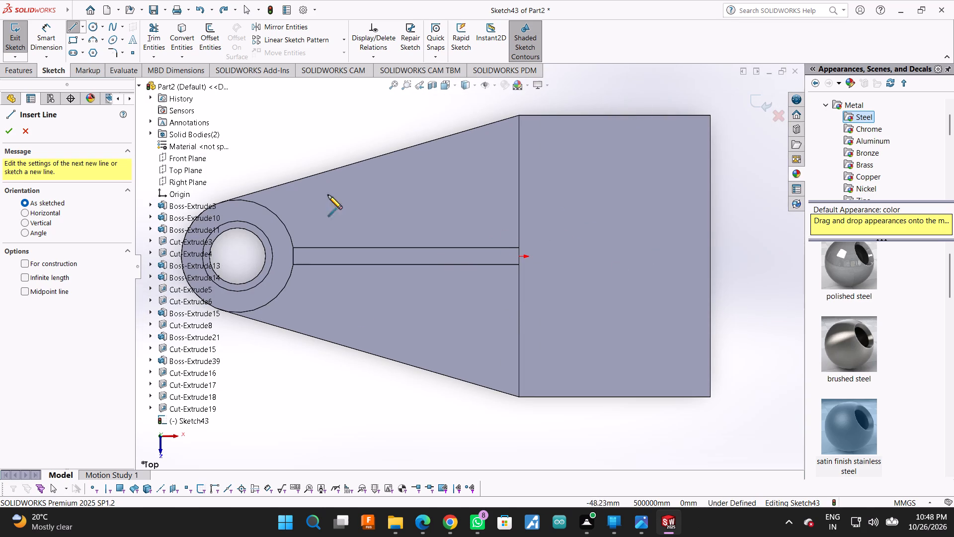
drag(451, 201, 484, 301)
Exit the open Front Plane sketch.
double_click(182, 169)
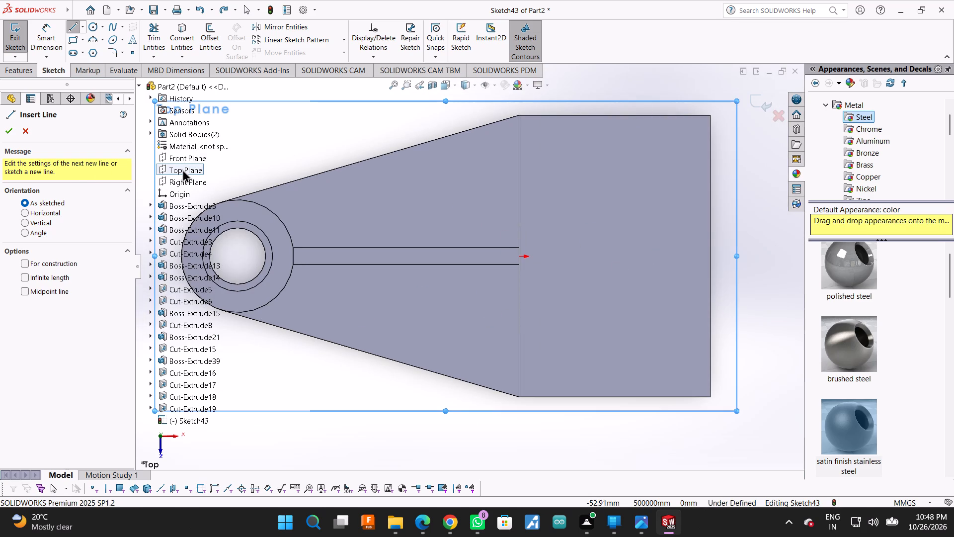
click(182, 169)
click(189, 156)
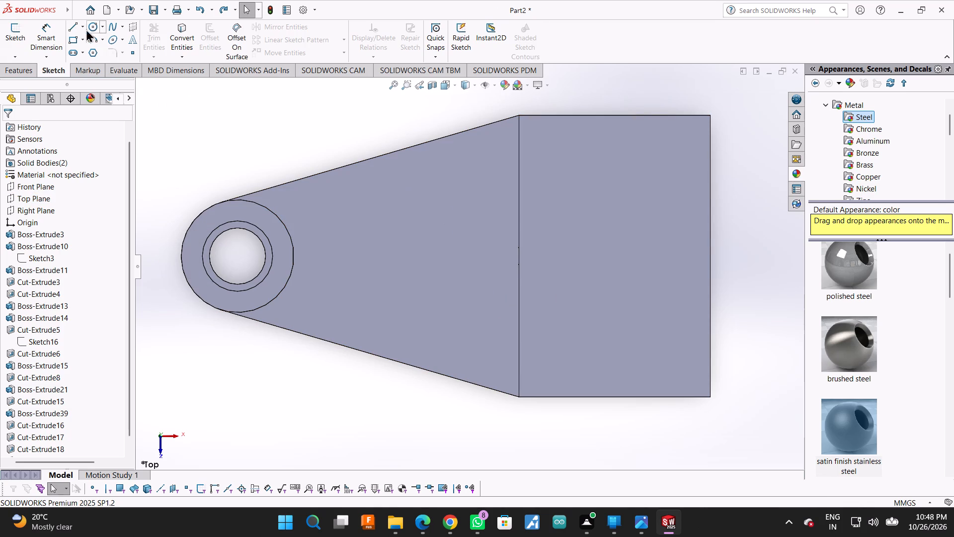
Start a new sketch on the narrow strip face running from the upper boss to the back plate.
click(74, 26)
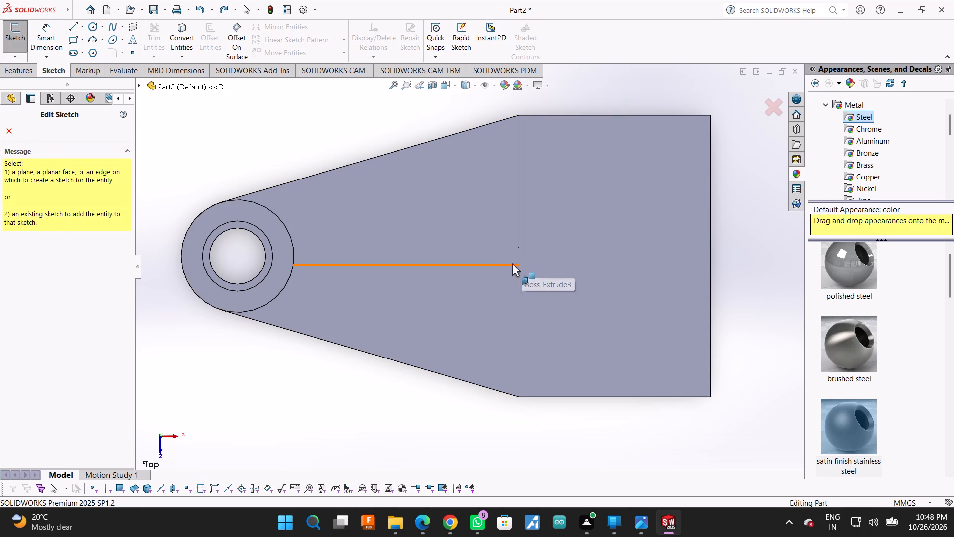
click(507, 257)
click(507, 257)
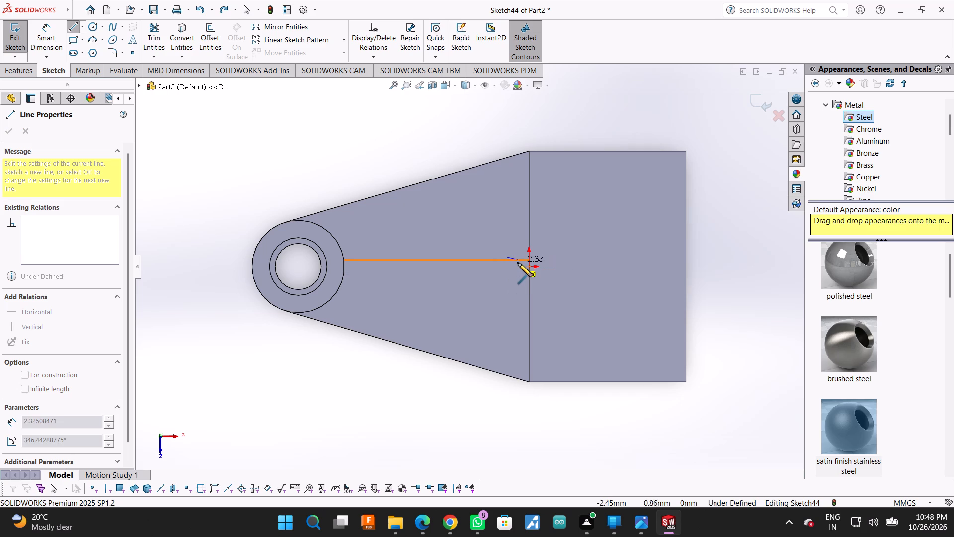
key(Escape)
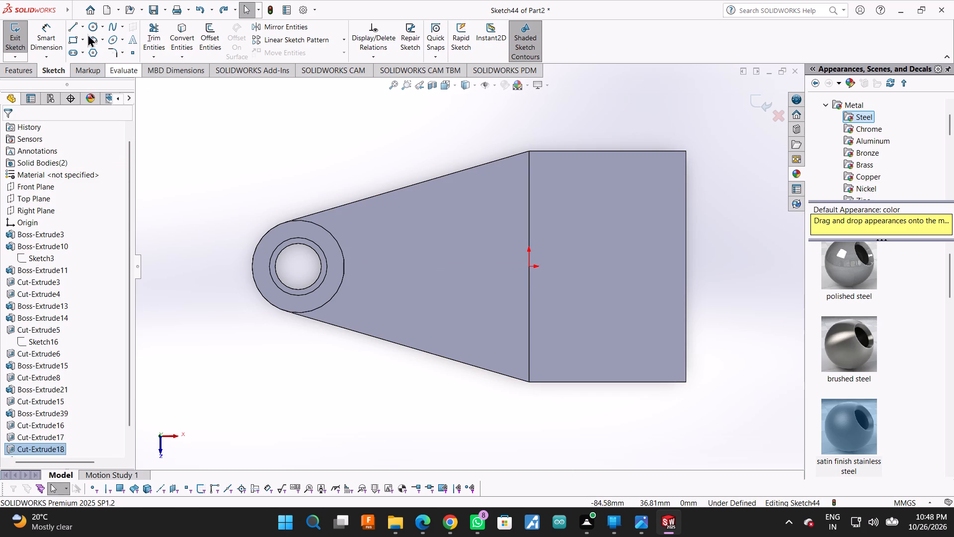
Sketch a short line across the full width of the strip where it meets the back plate.
click(69, 28)
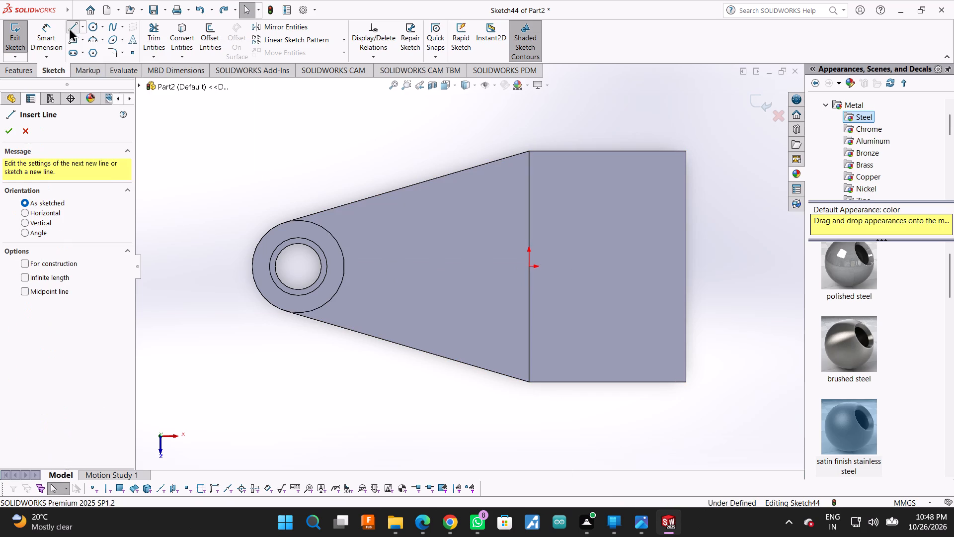
double_click(527, 274)
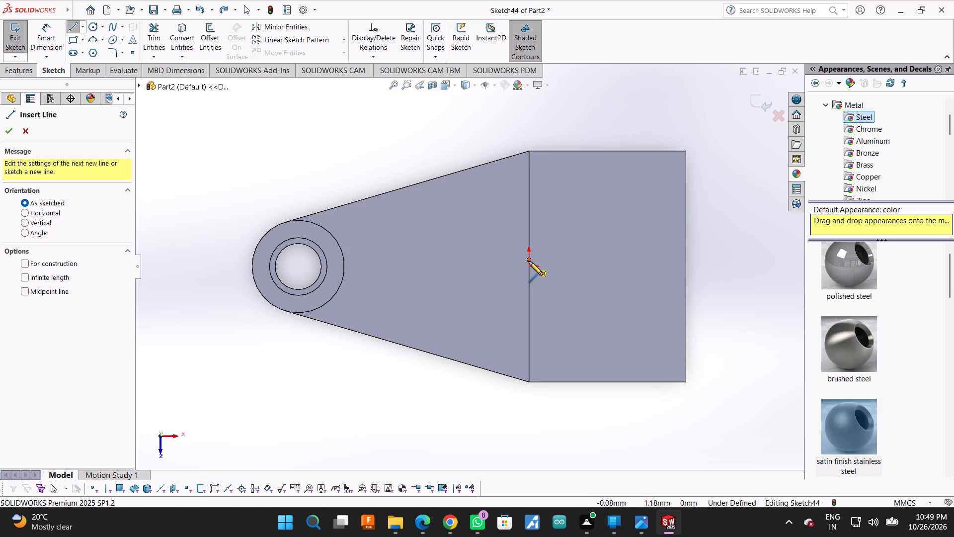
scroll(527, 272, down, 2)
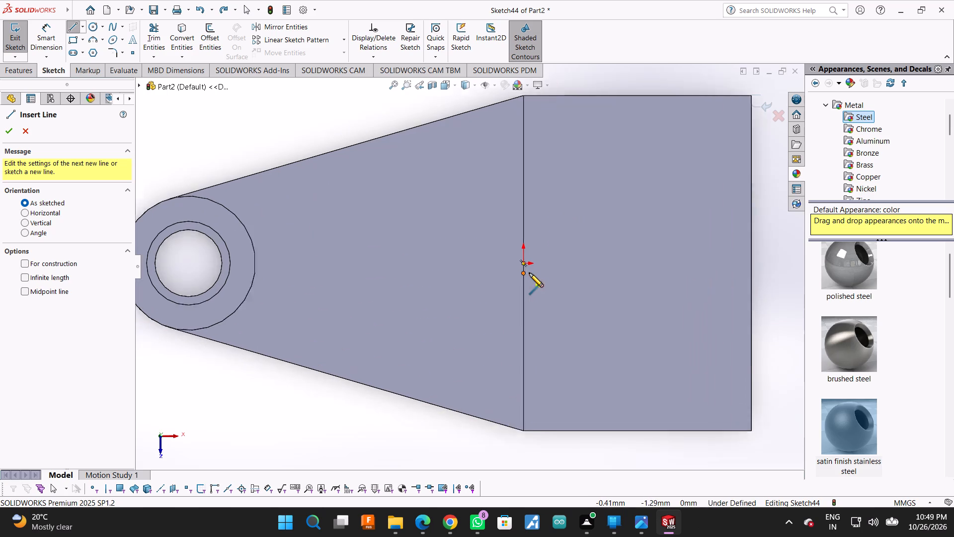
scroll(529, 273, down, 1)
click(520, 273)
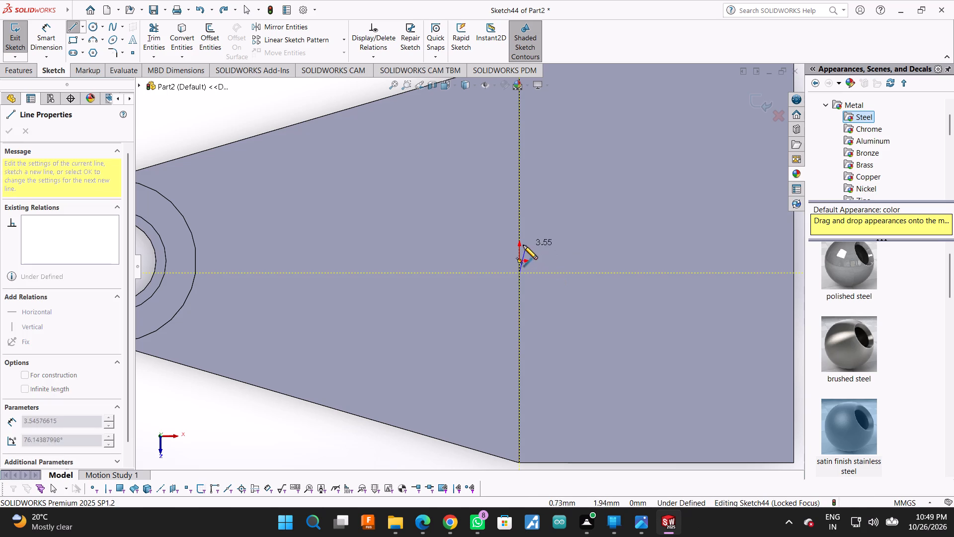
double_click(520, 249)
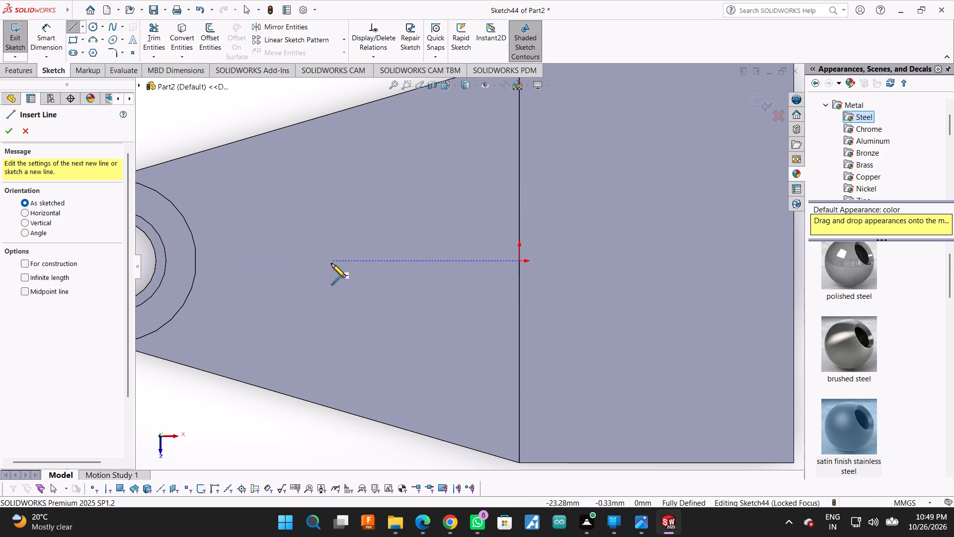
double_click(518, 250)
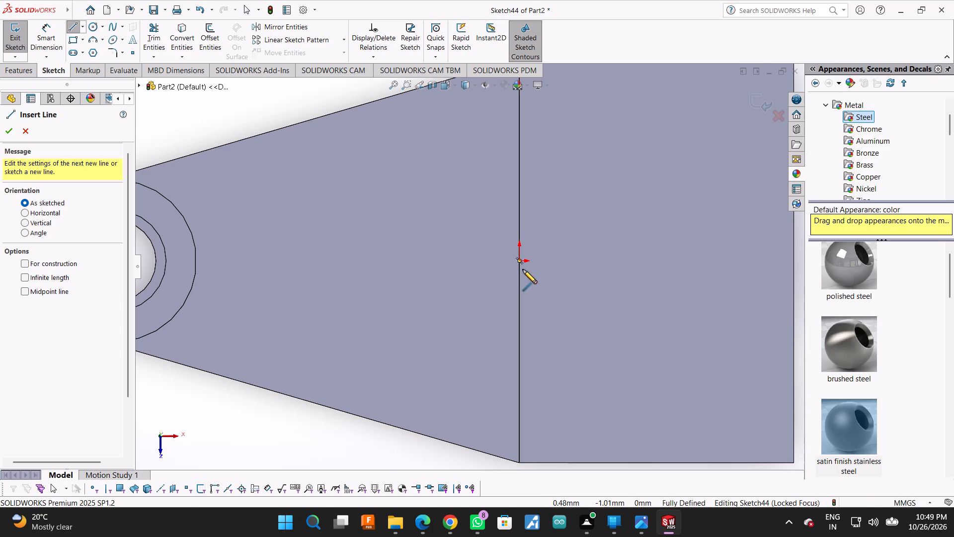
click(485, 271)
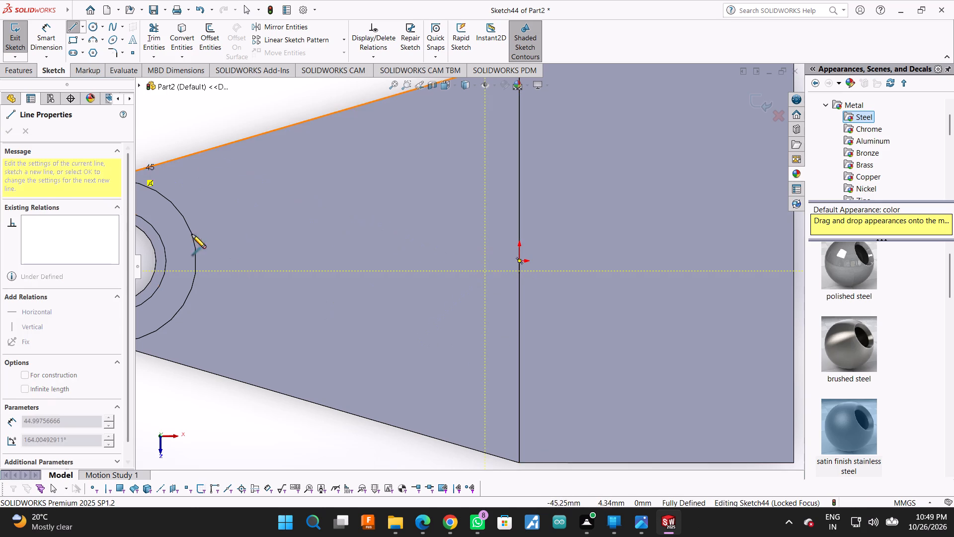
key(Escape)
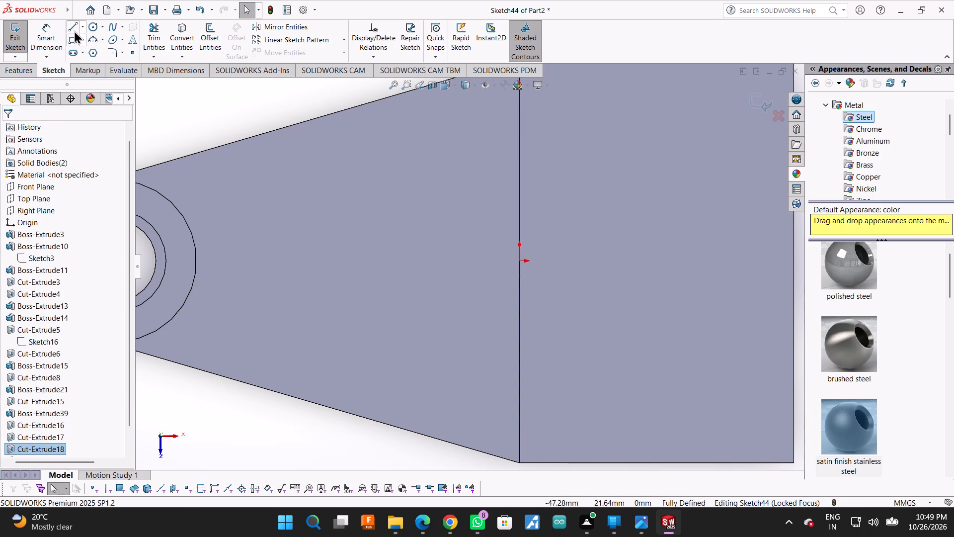
Draw the short line across the strip's end at the back plate again, and retrace it in the opposite direction.
click(74, 30)
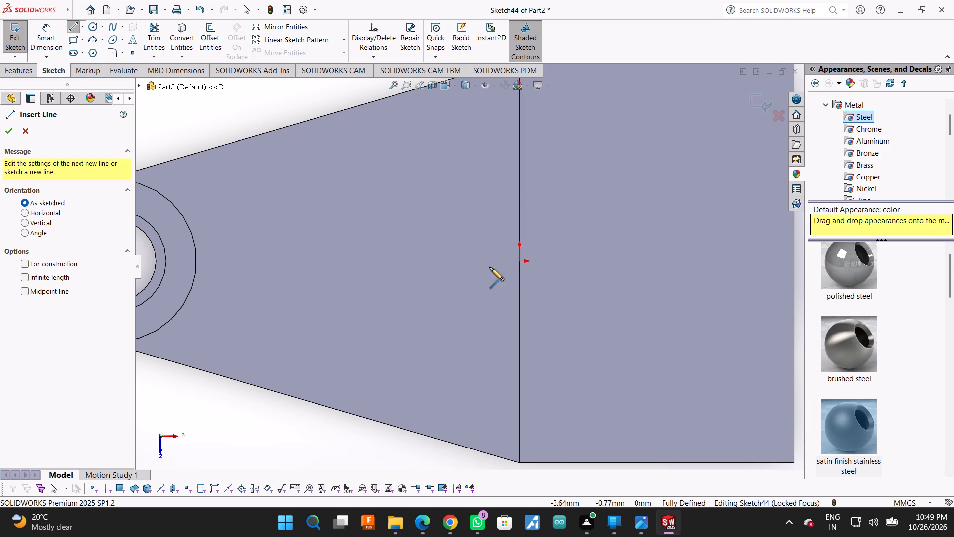
click(518, 272)
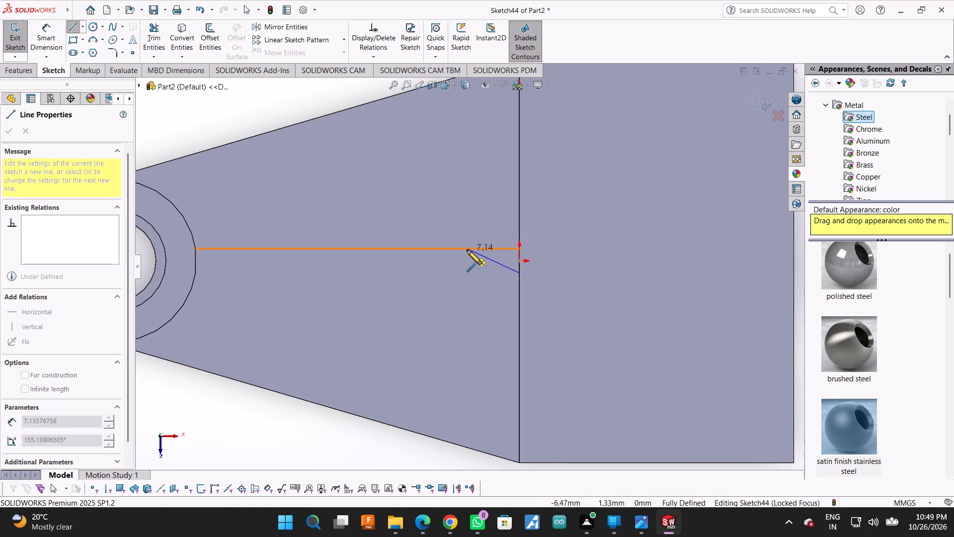
double_click(518, 250)
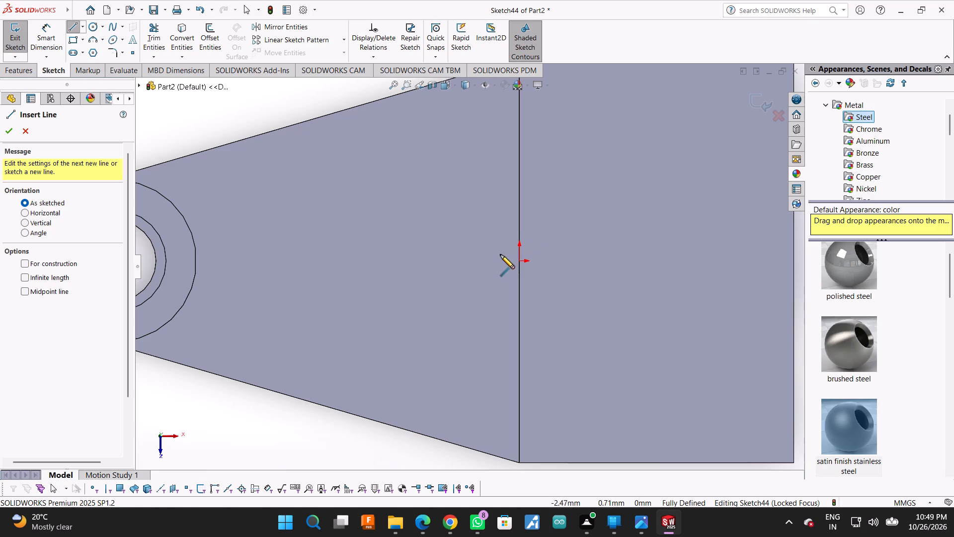
click(519, 249)
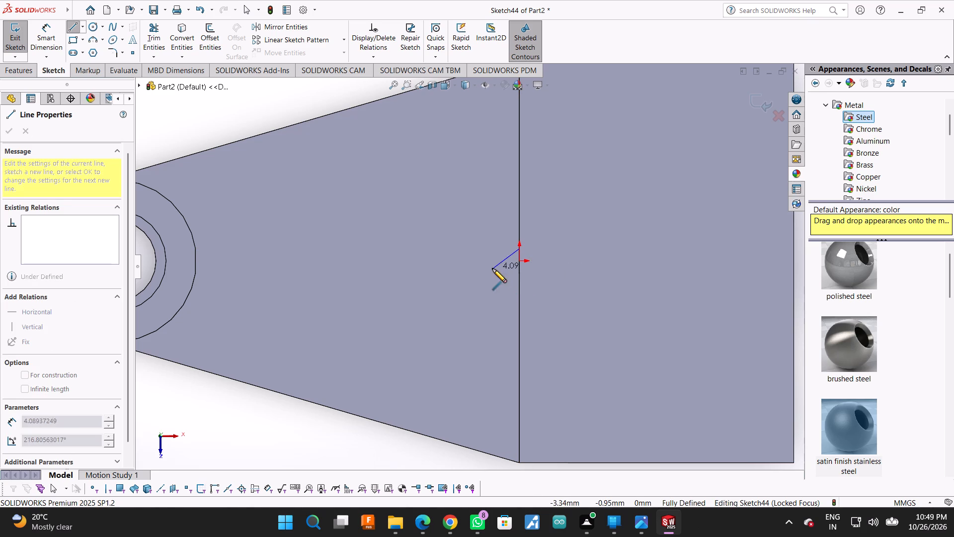
double_click(517, 272)
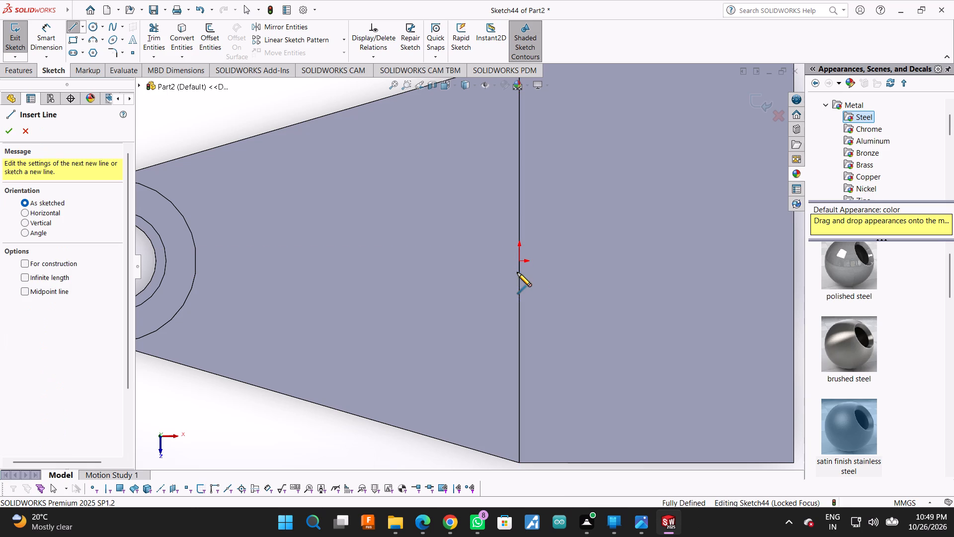
Sketch a horizontal line about 40 mm long from the upper boss to the back plate, with a short vertical line at its plate end.
scroll(491, 287, up, 3)
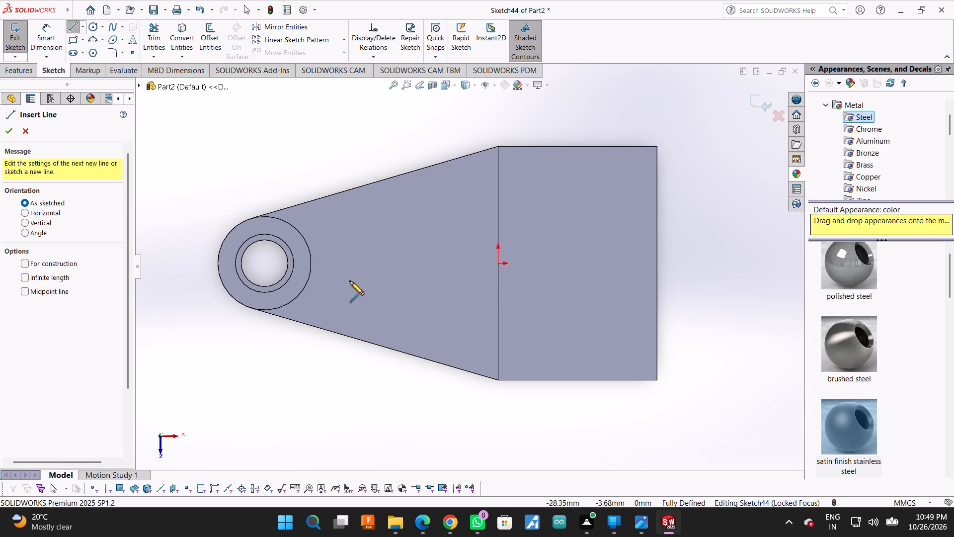
double_click(311, 271)
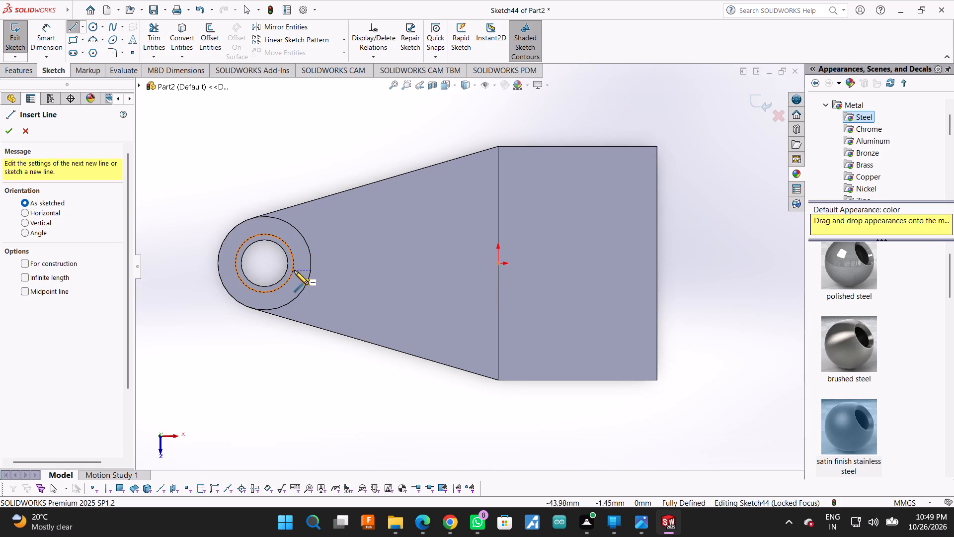
click(312, 271)
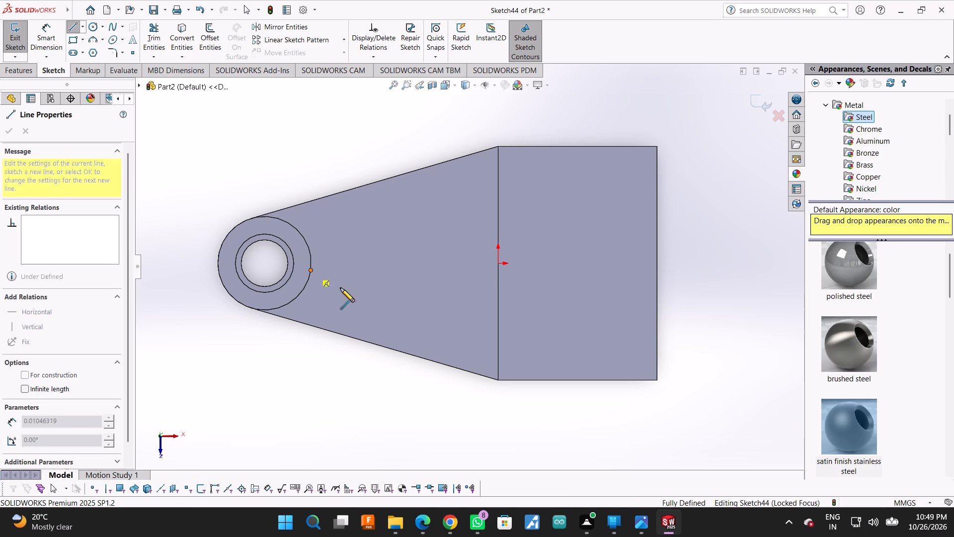
click(498, 271)
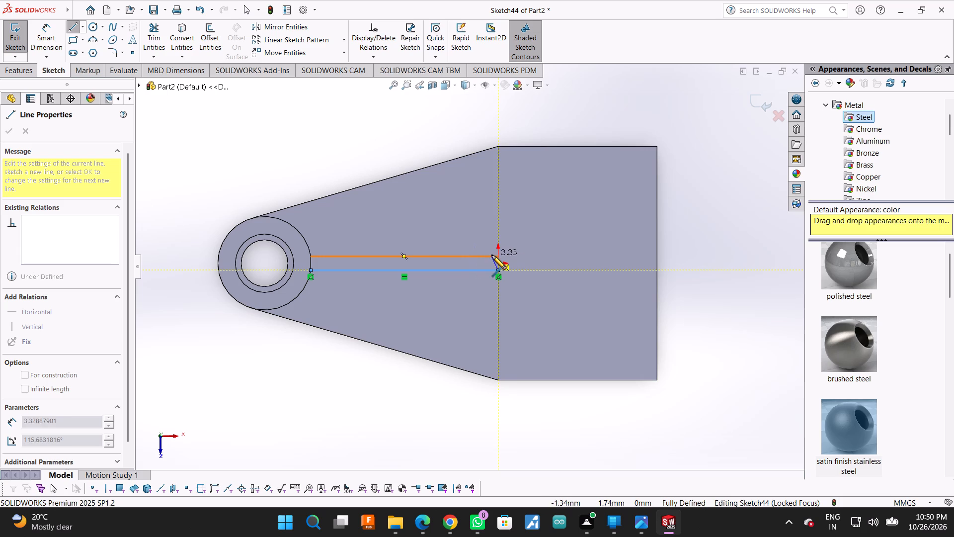
click(497, 257)
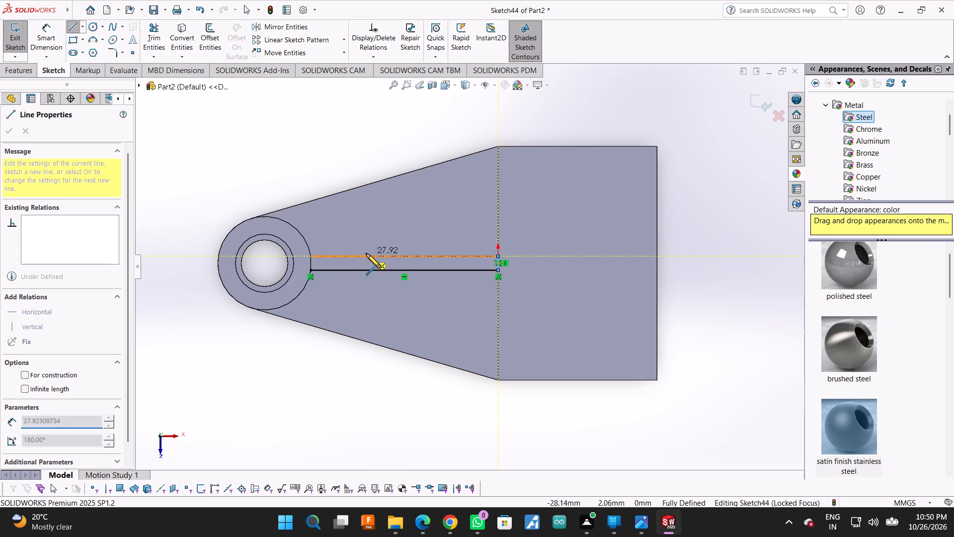
double_click(313, 257)
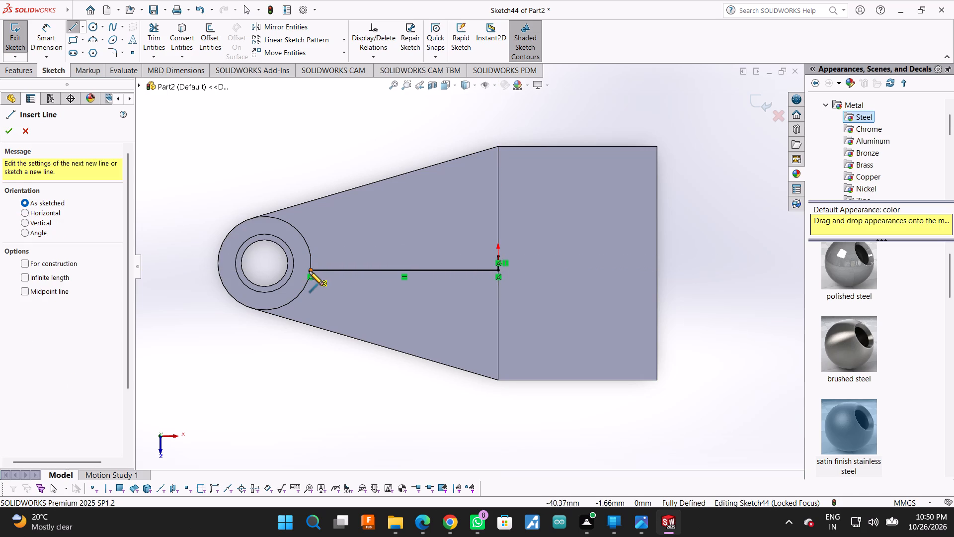
Close the strip profile with a 3 mm vertical line at the boss and a second horizontal line about 40 mm long to the back plate.
double_click(311, 271)
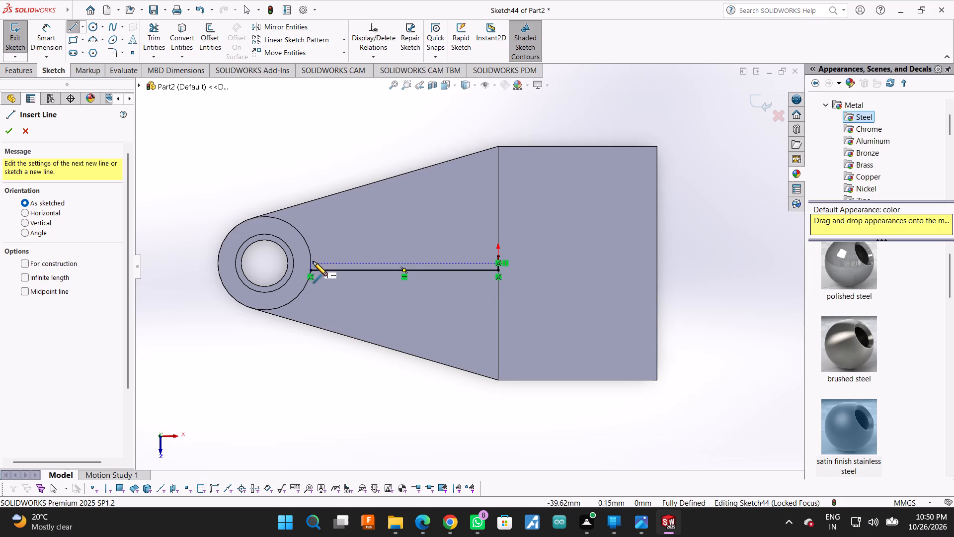
click(311, 270)
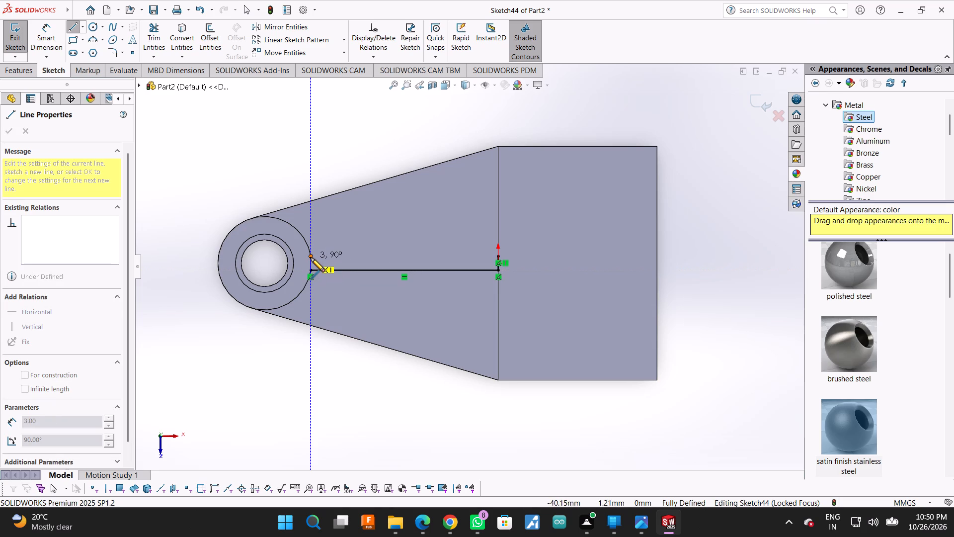
click(311, 258)
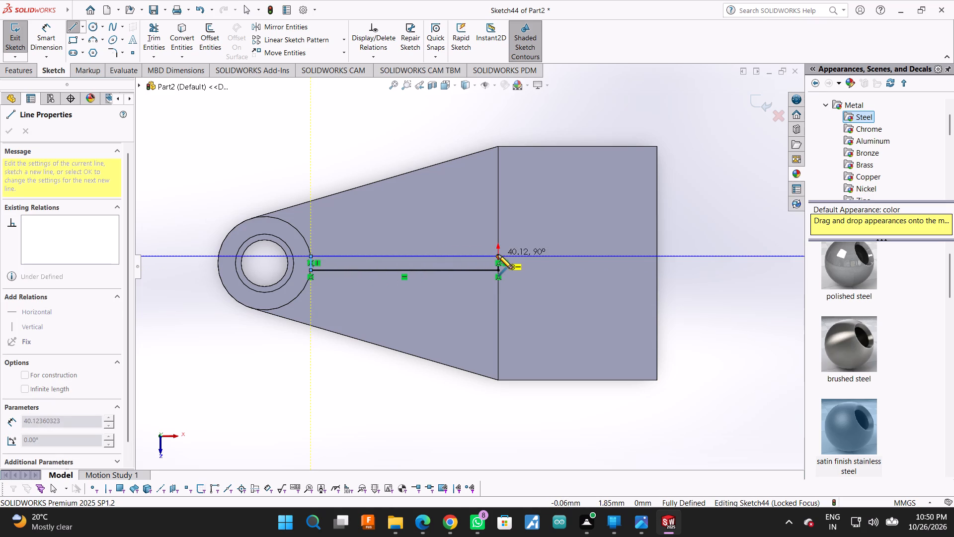
click(496, 258)
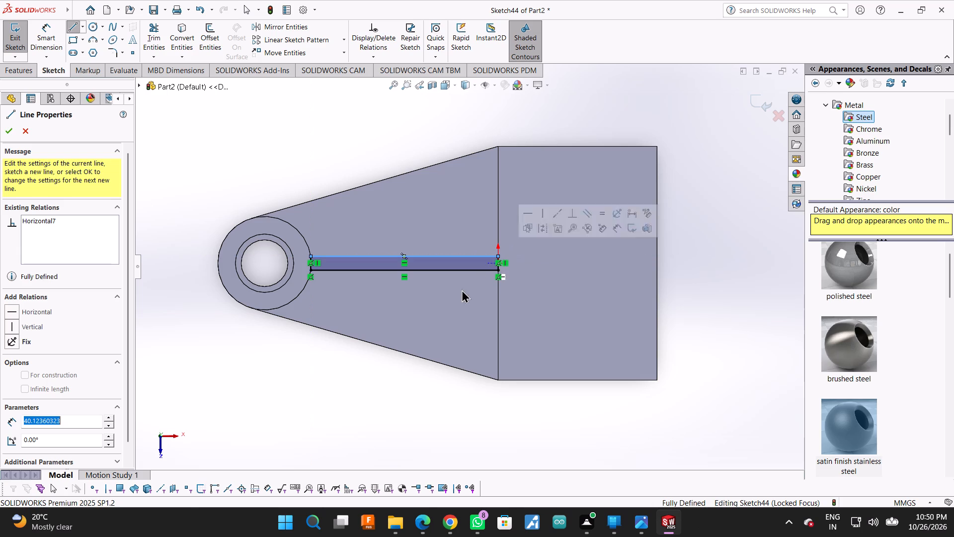
click(17, 138)
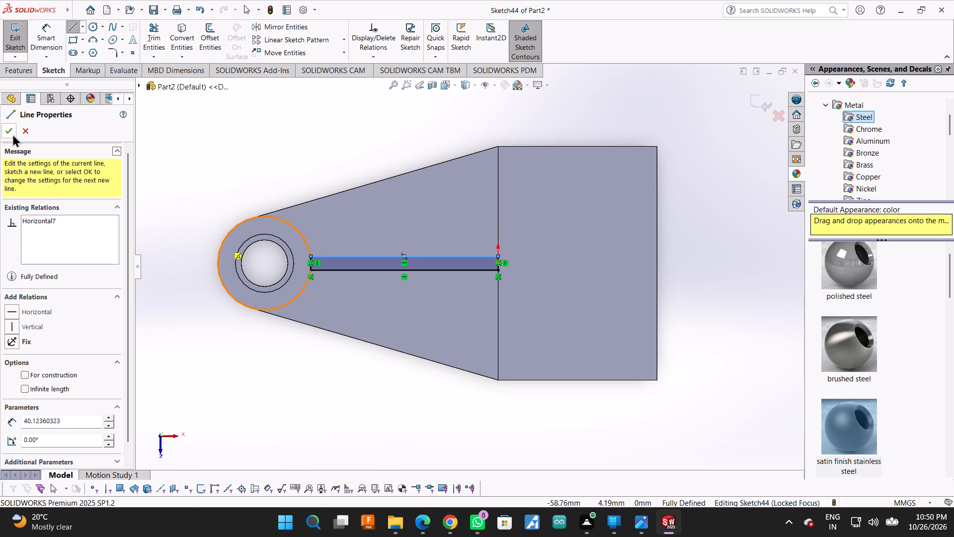
click(12, 134)
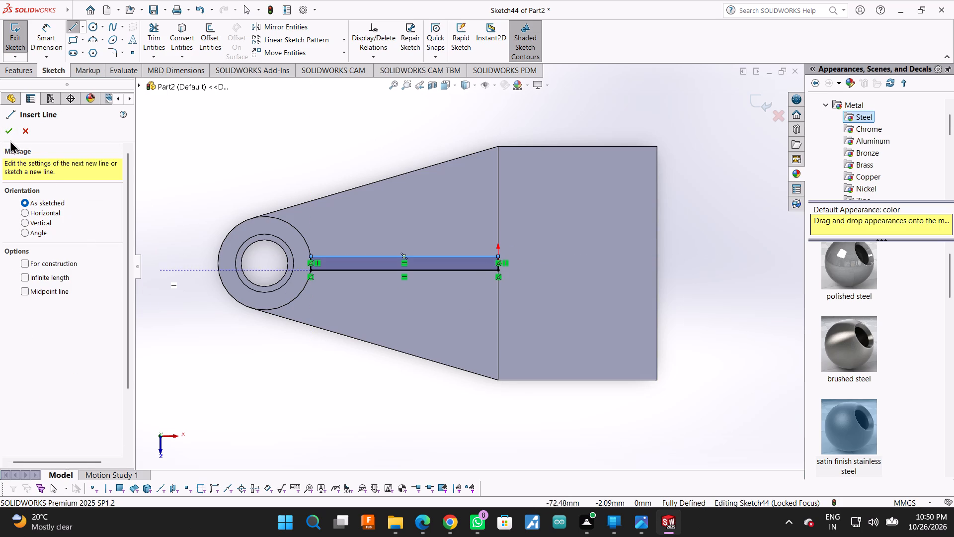
click(9, 131)
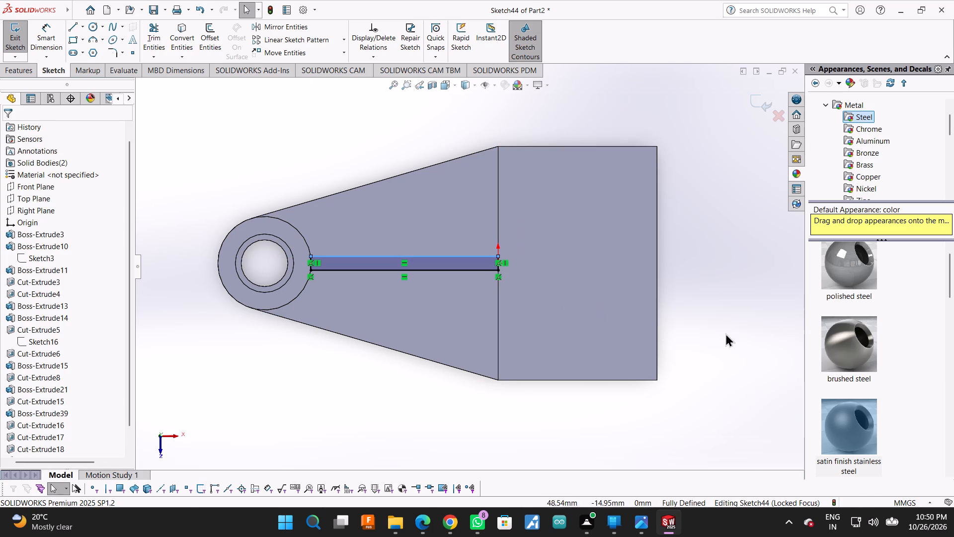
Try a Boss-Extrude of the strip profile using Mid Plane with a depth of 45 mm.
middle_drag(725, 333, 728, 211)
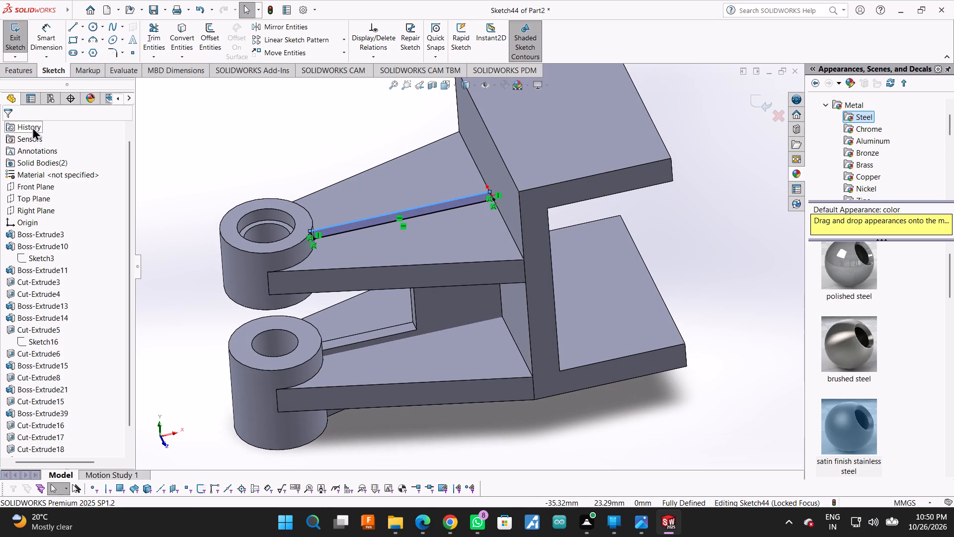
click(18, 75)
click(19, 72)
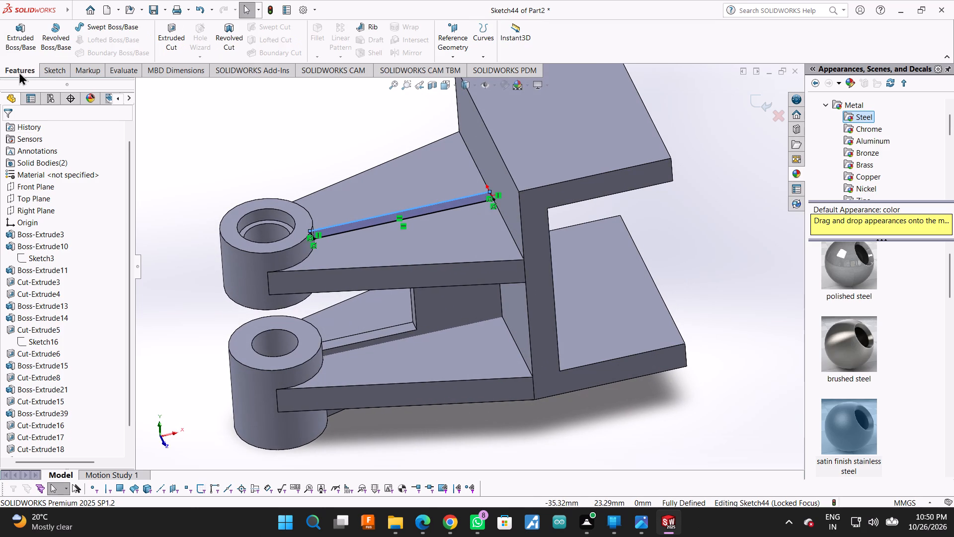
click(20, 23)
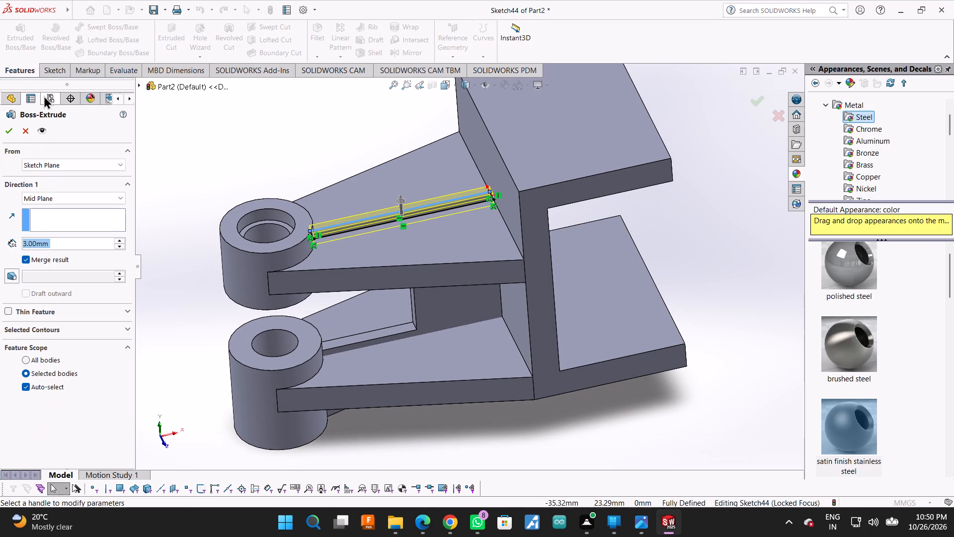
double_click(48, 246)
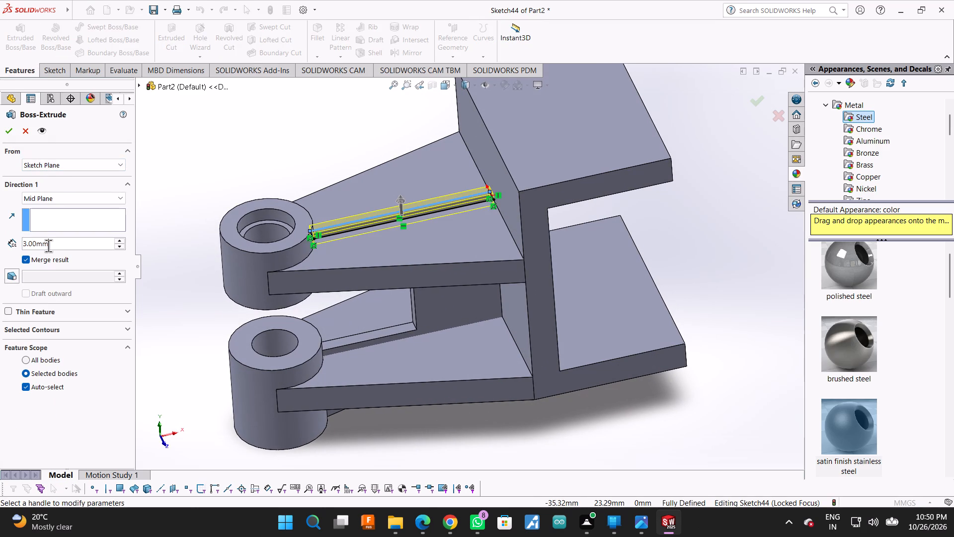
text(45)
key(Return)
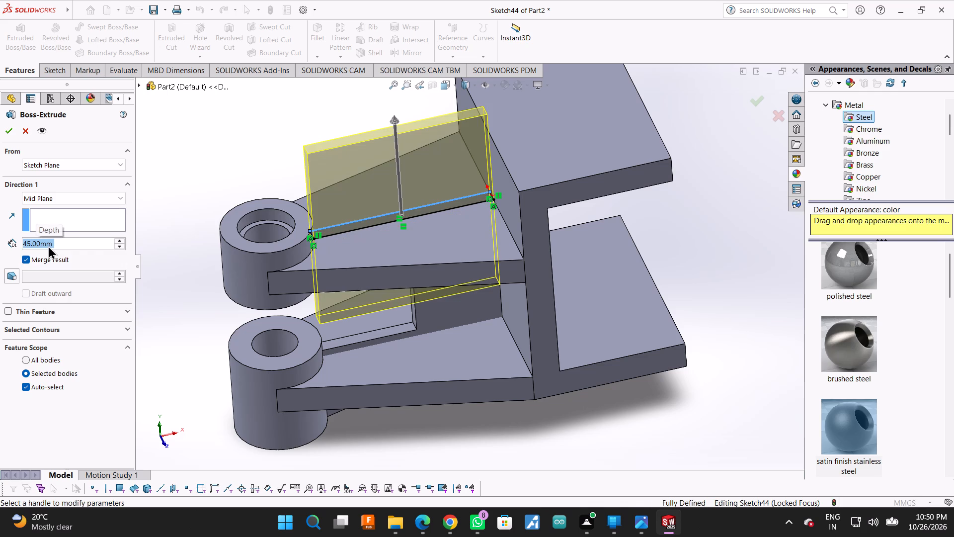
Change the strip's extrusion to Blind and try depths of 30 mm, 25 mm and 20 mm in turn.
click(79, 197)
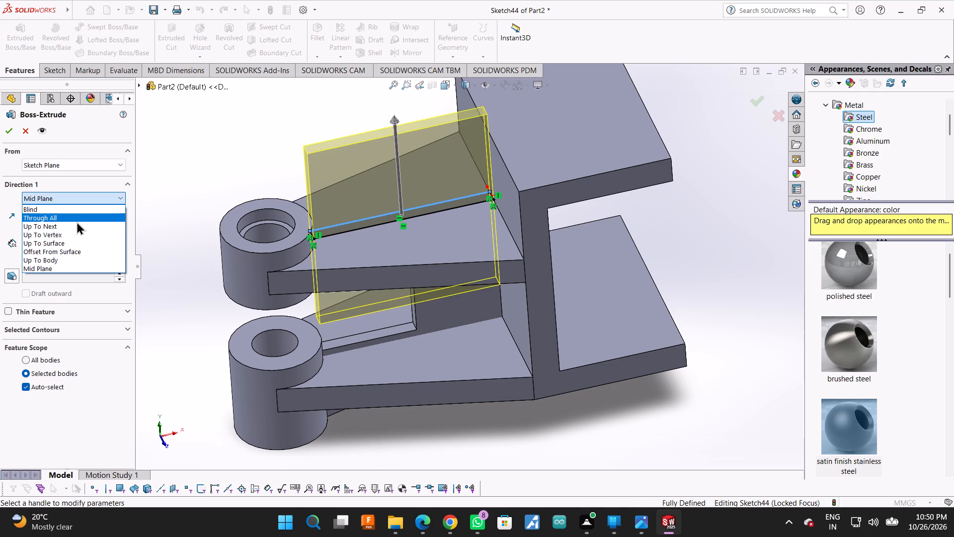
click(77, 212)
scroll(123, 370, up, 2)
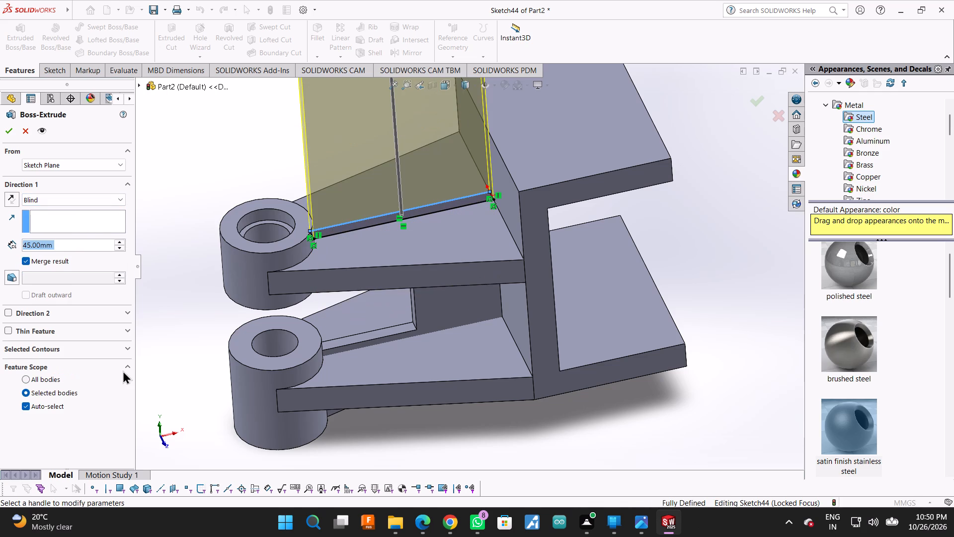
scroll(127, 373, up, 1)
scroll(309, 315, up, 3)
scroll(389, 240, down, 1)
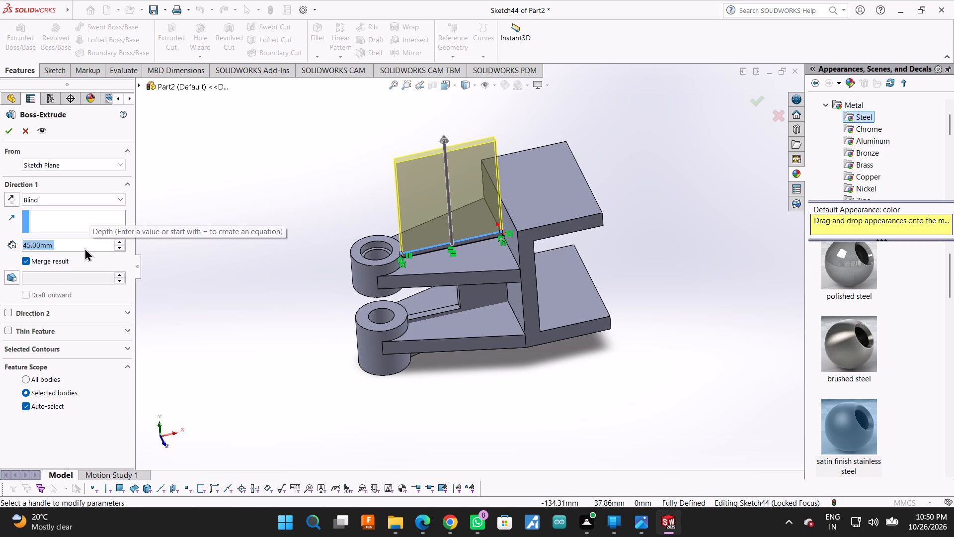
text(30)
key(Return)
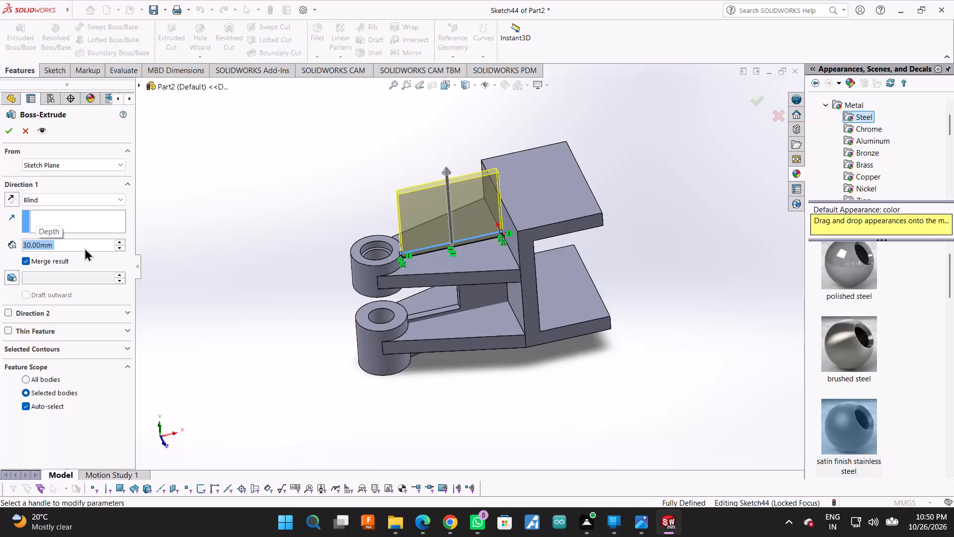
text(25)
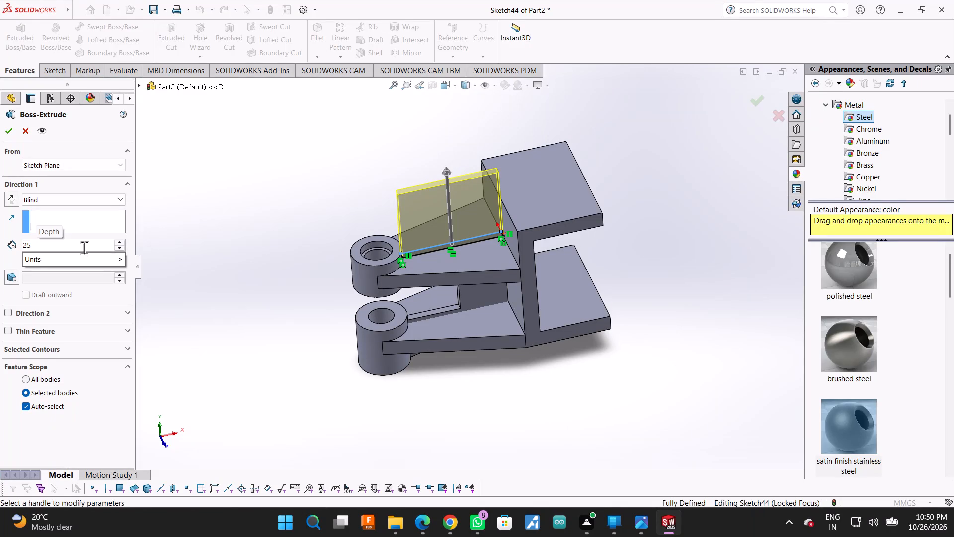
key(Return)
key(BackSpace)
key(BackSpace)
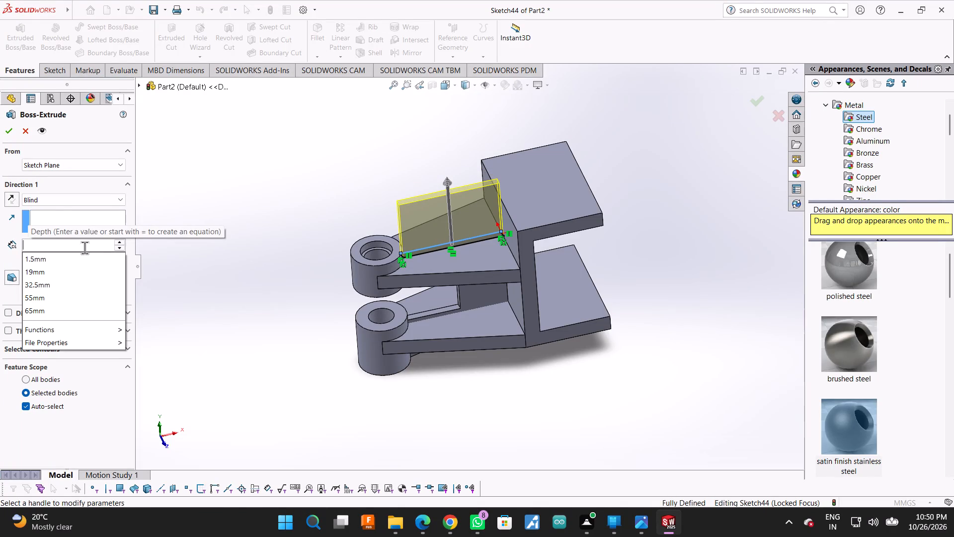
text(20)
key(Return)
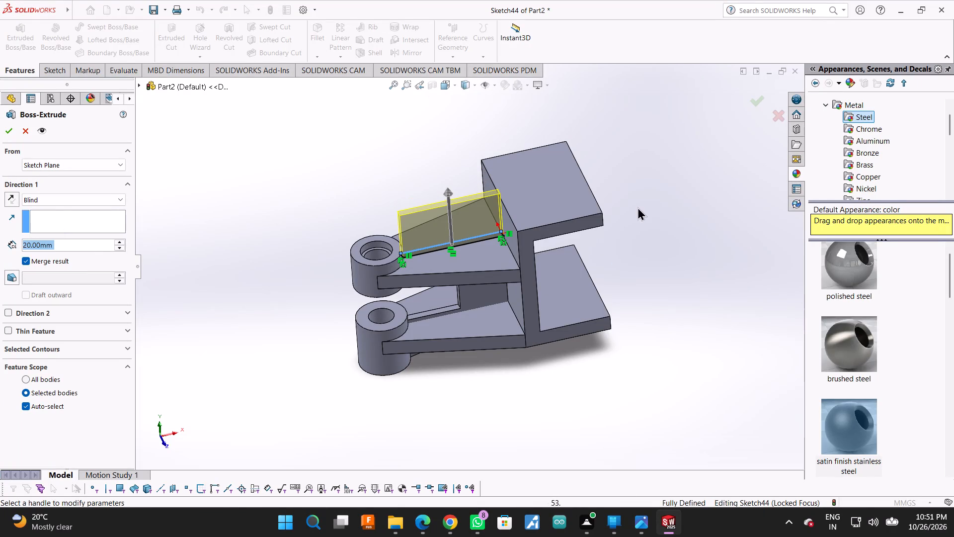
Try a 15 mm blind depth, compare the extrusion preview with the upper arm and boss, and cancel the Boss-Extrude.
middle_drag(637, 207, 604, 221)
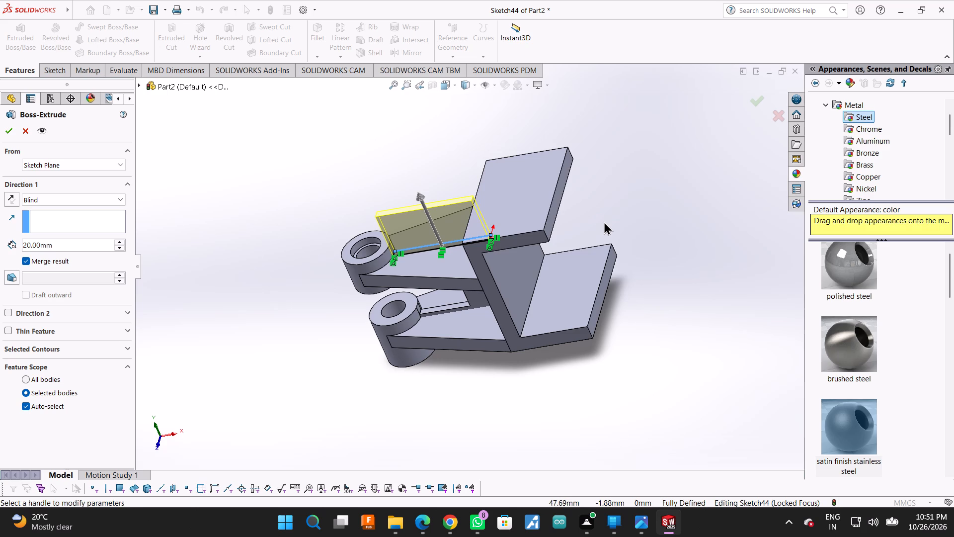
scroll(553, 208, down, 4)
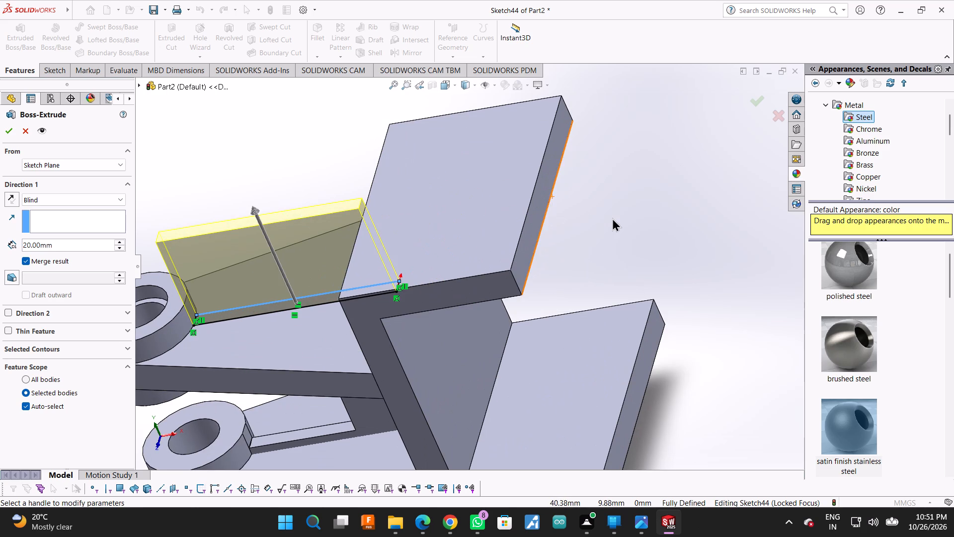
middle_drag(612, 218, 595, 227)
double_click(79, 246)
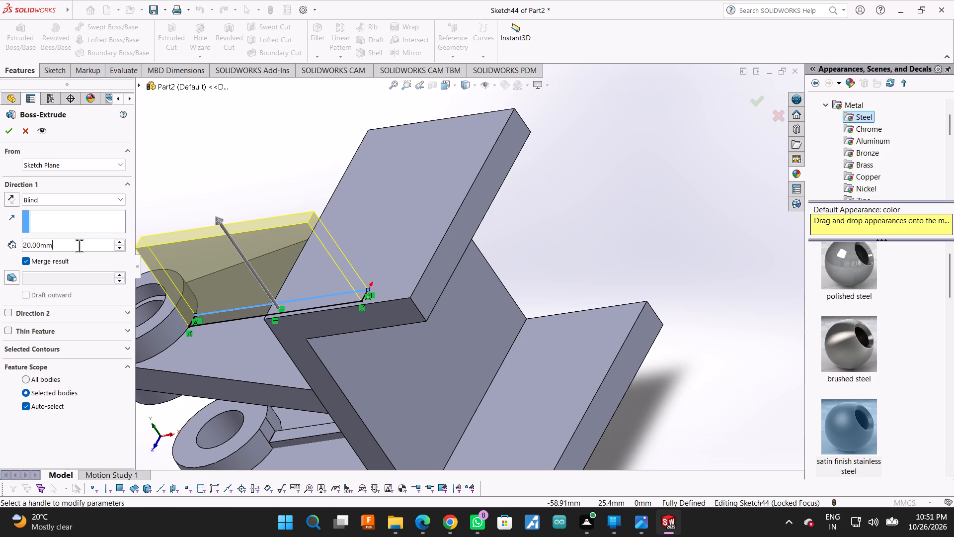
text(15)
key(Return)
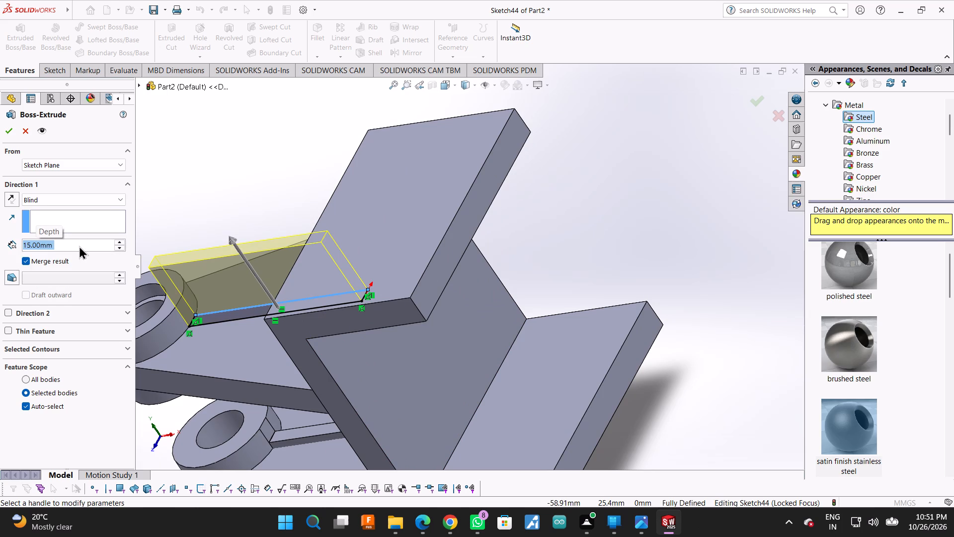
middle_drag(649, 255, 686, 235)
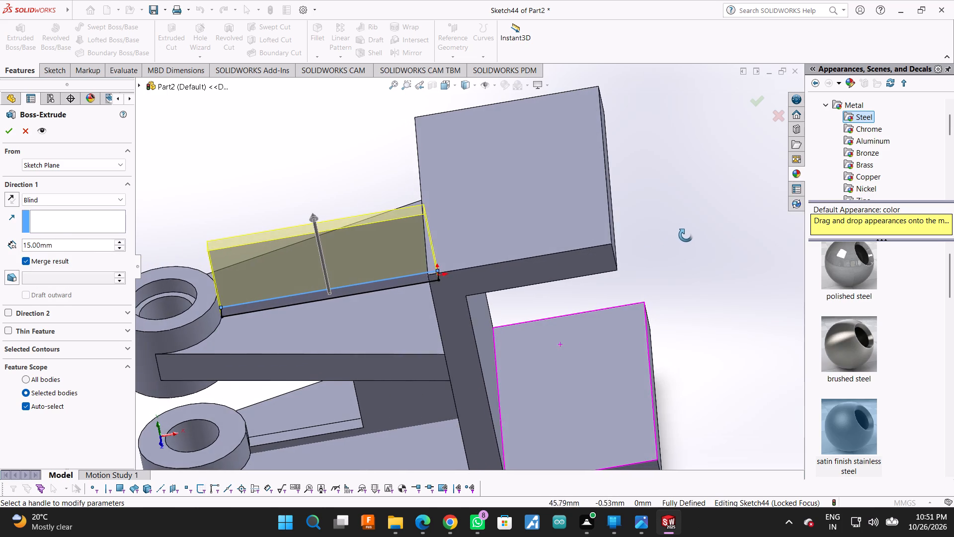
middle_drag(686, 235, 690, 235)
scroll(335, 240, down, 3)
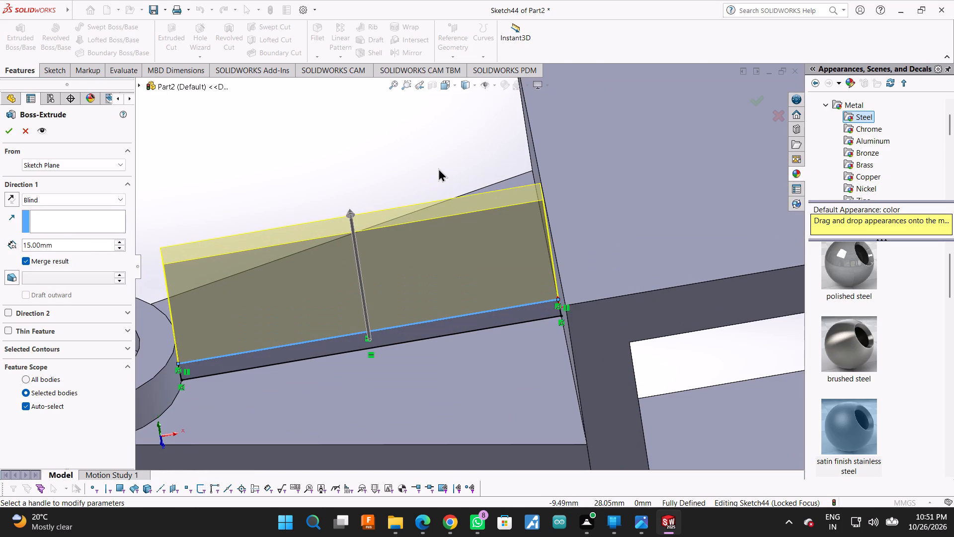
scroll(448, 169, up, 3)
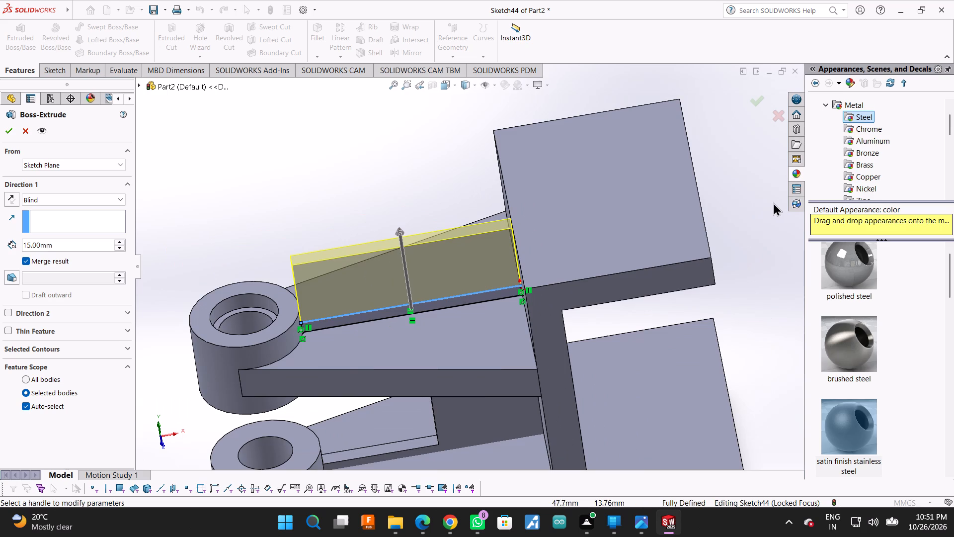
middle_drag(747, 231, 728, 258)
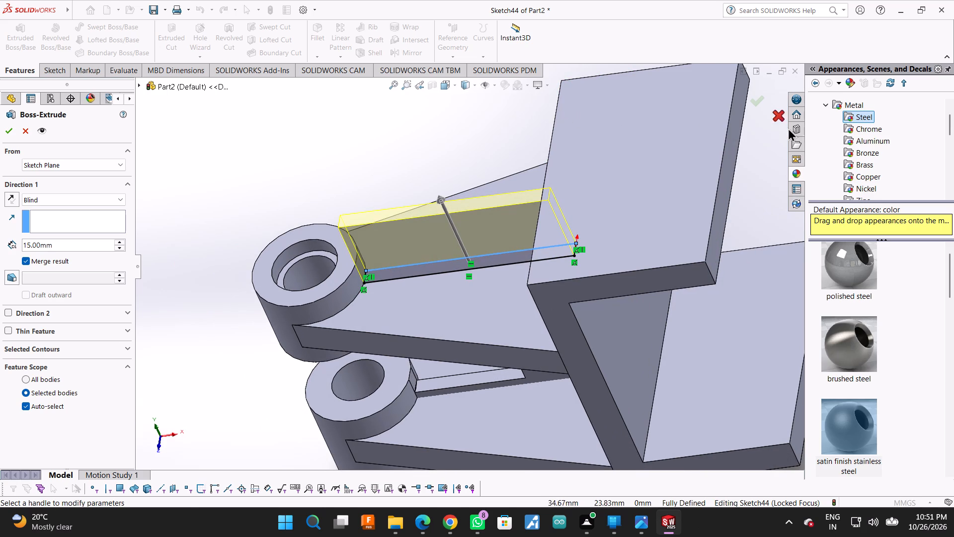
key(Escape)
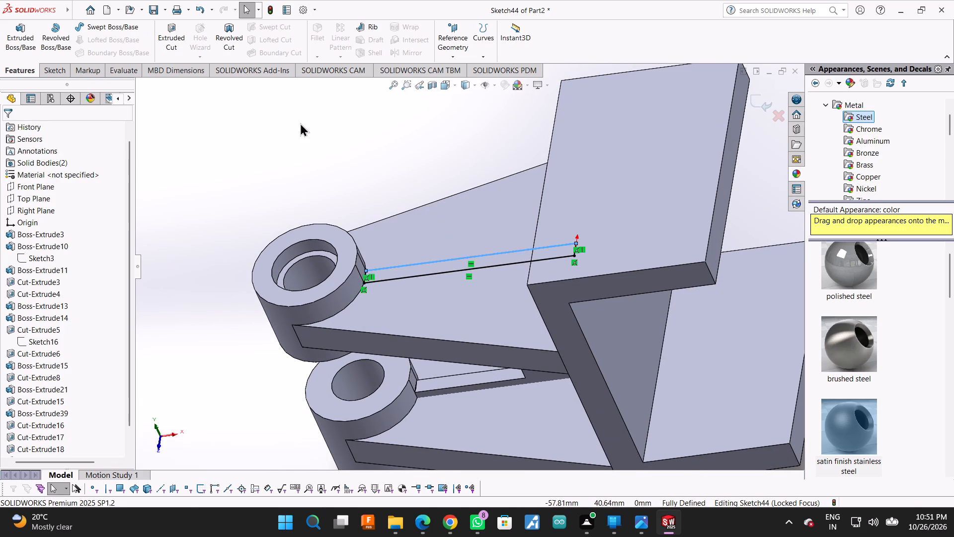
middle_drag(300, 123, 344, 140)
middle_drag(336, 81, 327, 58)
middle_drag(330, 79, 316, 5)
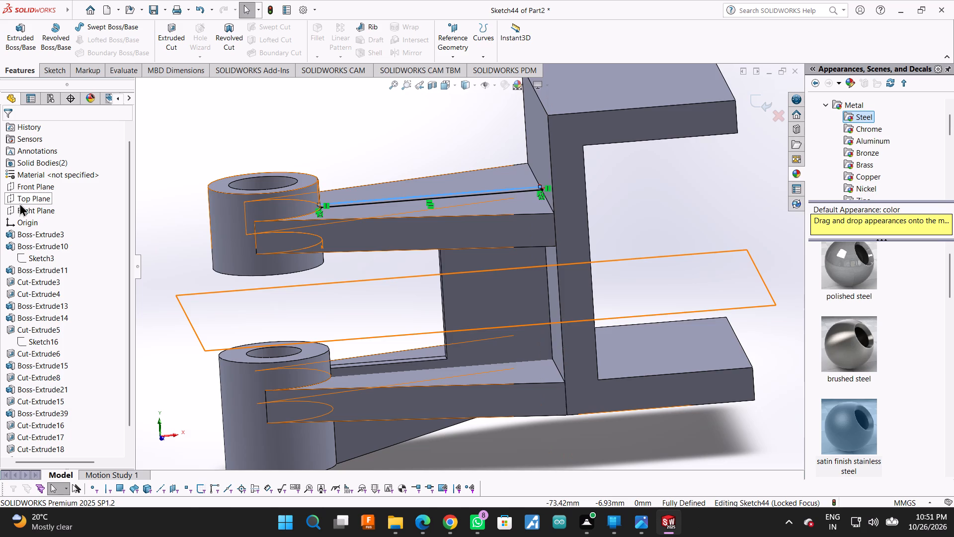
Look through the feature tree for the feature that formed the upper arm, and leave the strip sketch.
scroll(28, 274, up, 3)
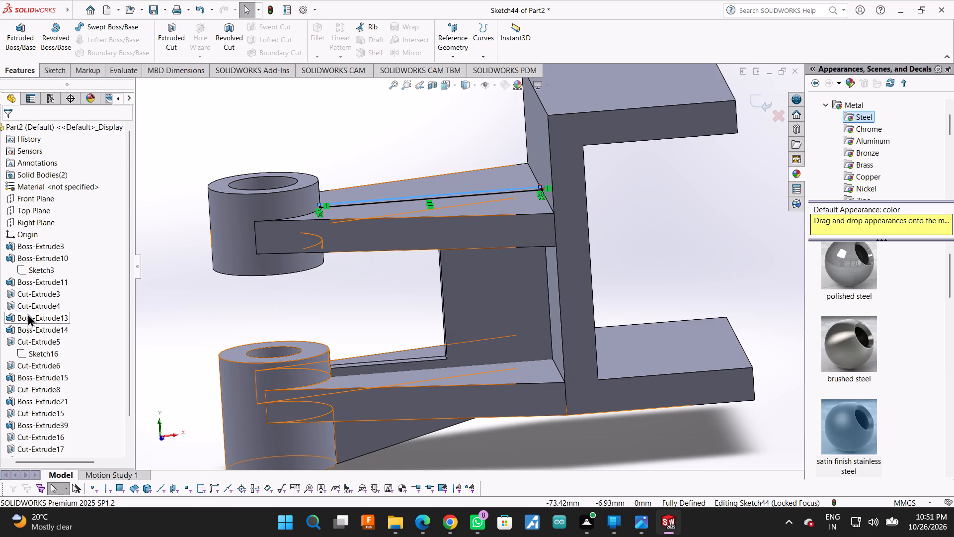
scroll(27, 313, down, 4)
scroll(37, 388, up, 7)
scroll(22, 256, down, 5)
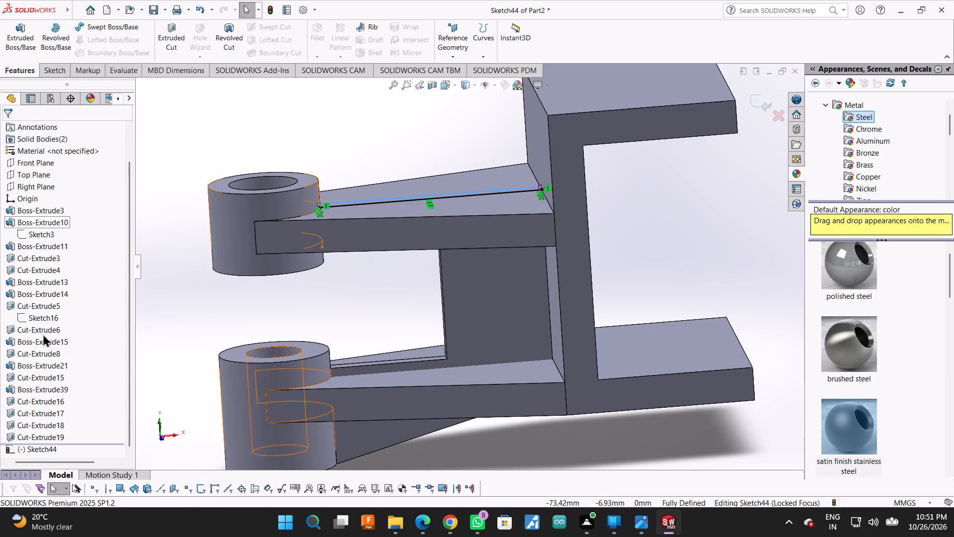
click(43, 340)
scroll(43, 350, up, 3)
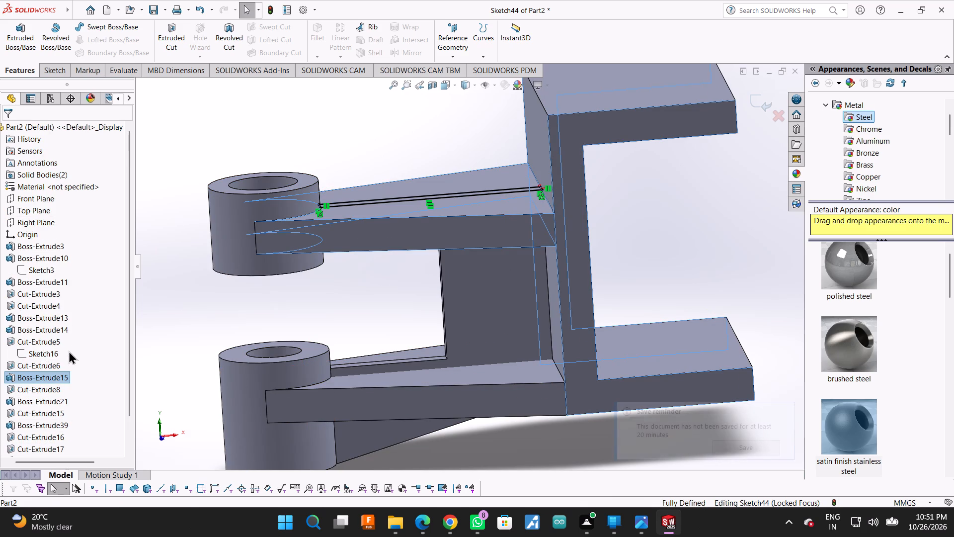
click(52, 372)
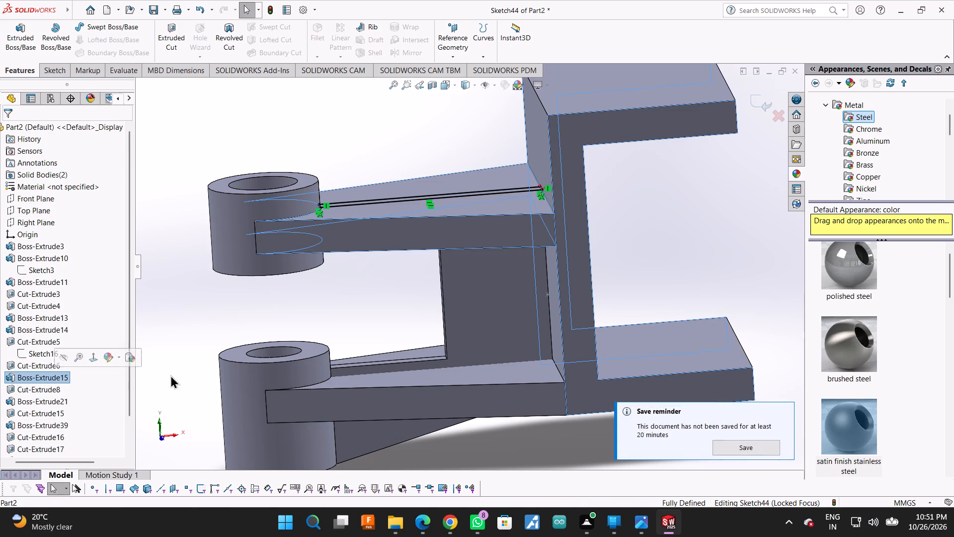
key(Escape)
key(Escape)
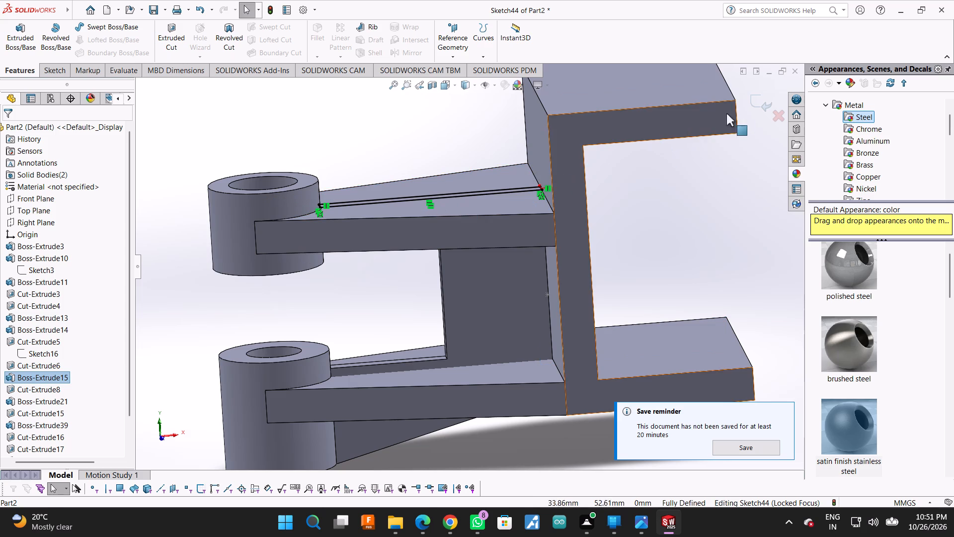
click(762, 100)
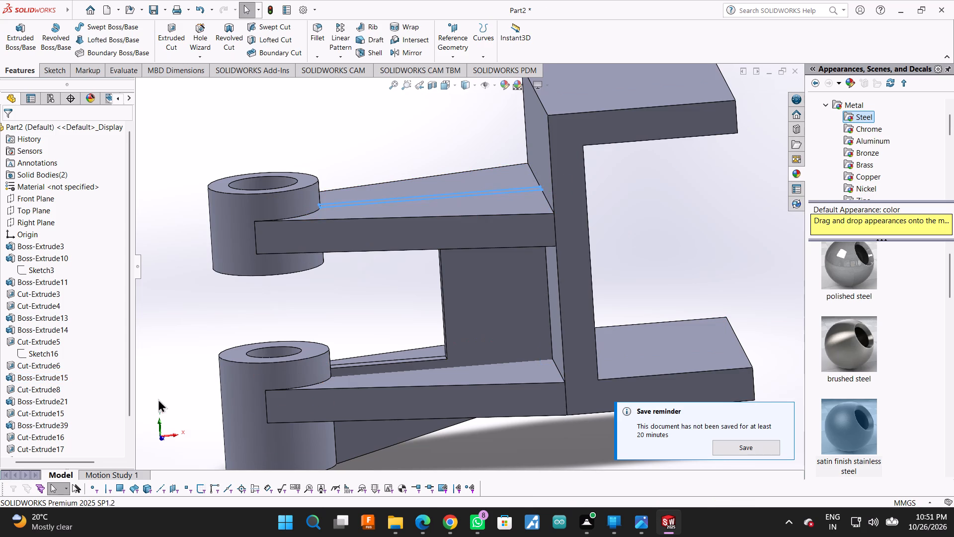
Open the sketch of Boss-Extrude15 to inspect the arm's outline, and exit it without changes.
click(54, 389)
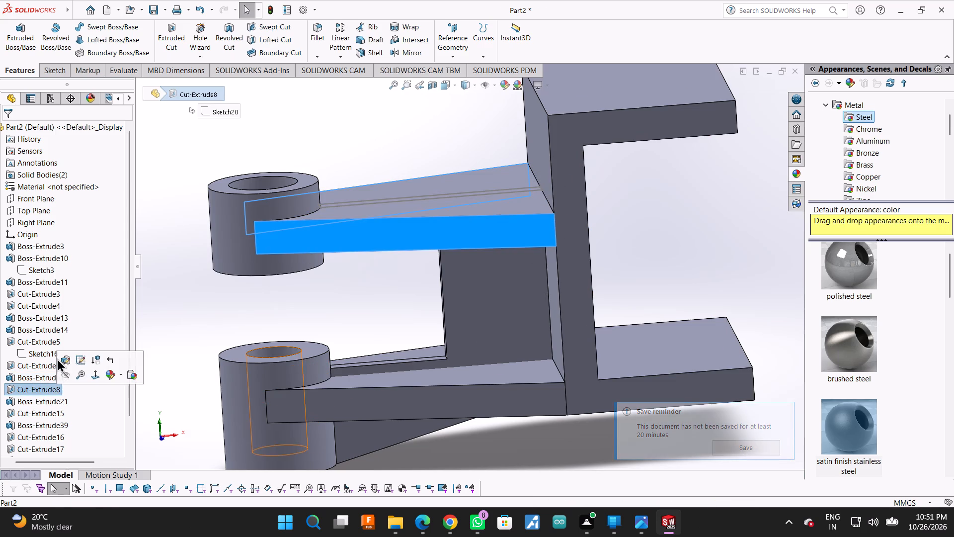
click(48, 378)
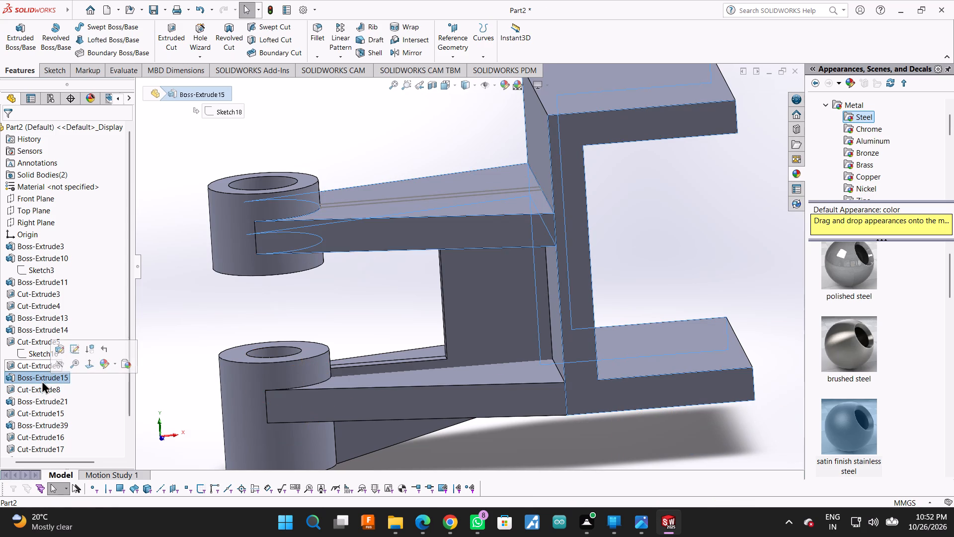
click(75, 356)
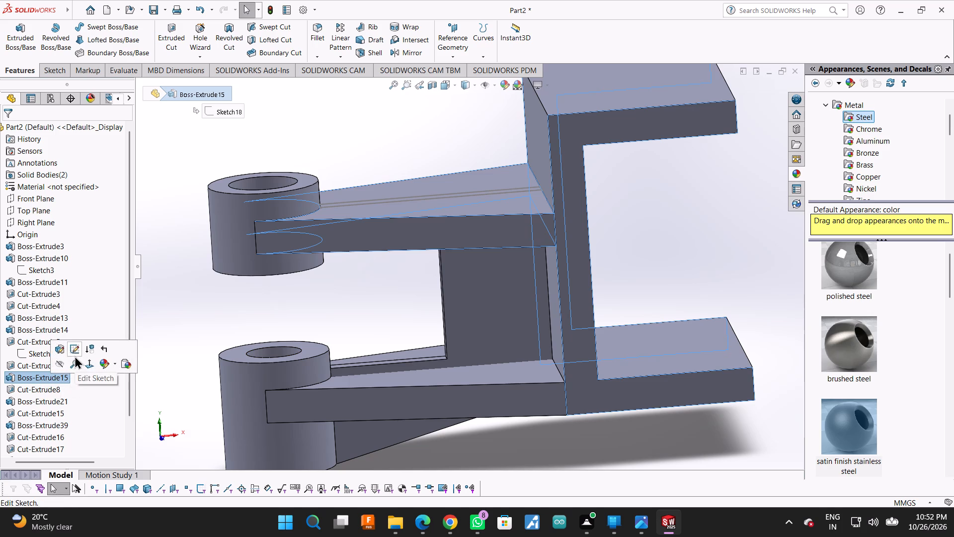
key(Escape)
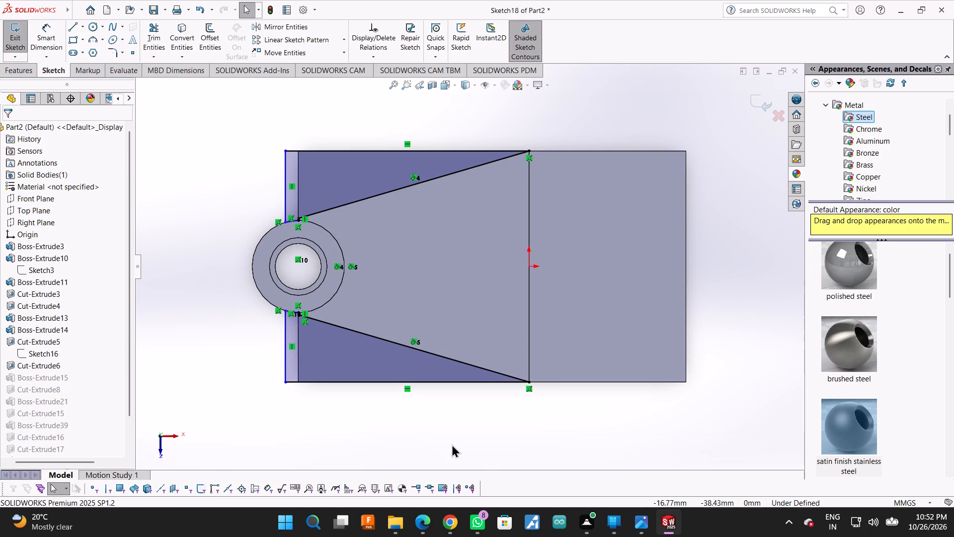
key(Escape)
click(754, 107)
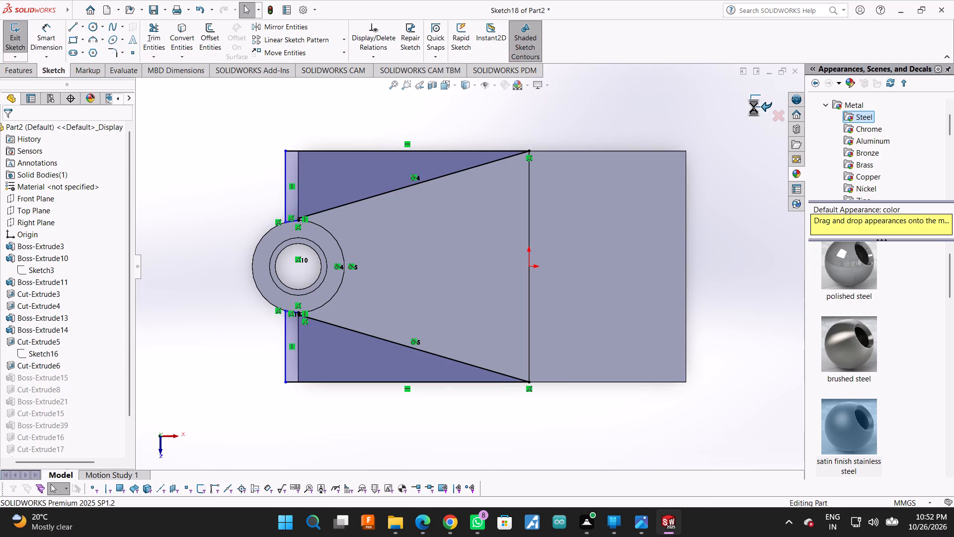
middle_drag(726, 336, 720, 262)
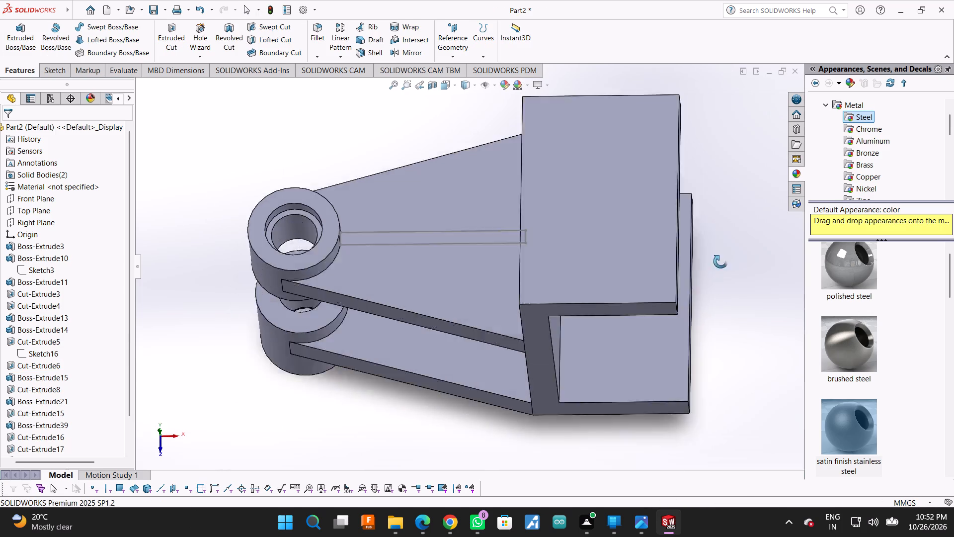
middle_drag(720, 262, 730, 199)
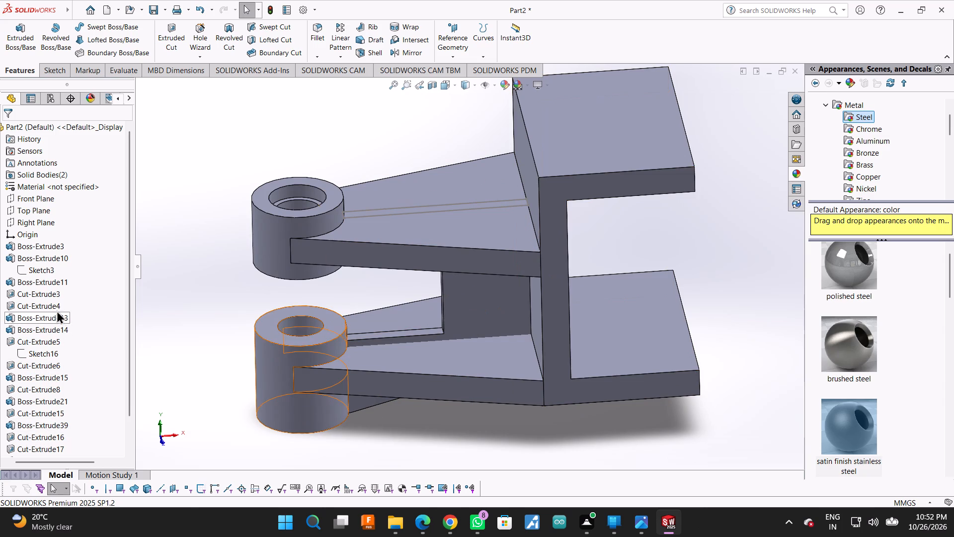
Open the bracket profile sketch of Boss-Extrude3, check the vertical edge length between upper arm and top flange, and exit.
click(46, 244)
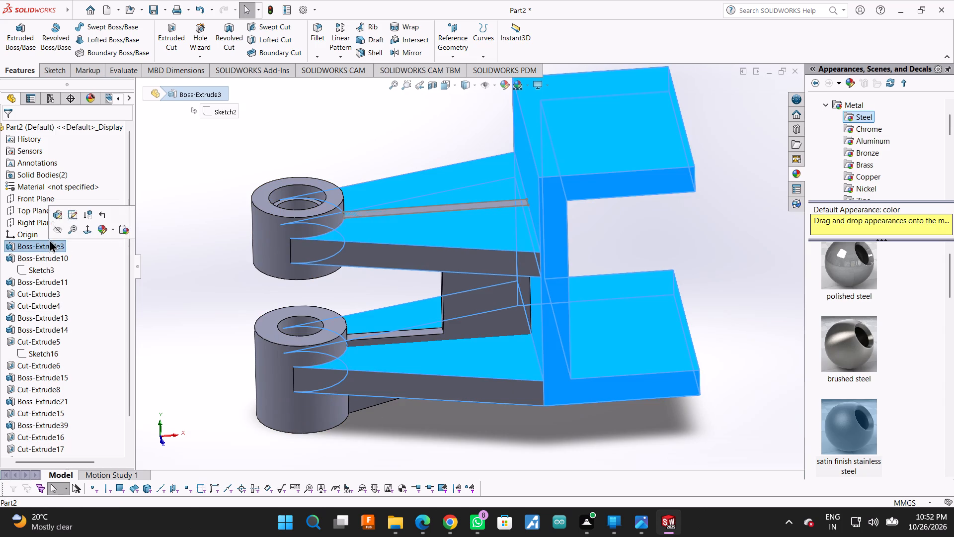
click(71, 215)
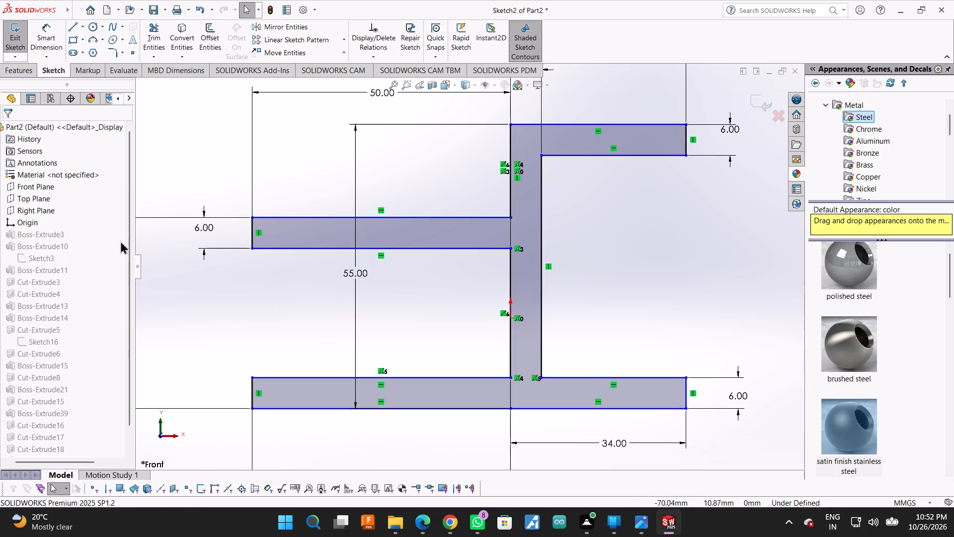
click(39, 31)
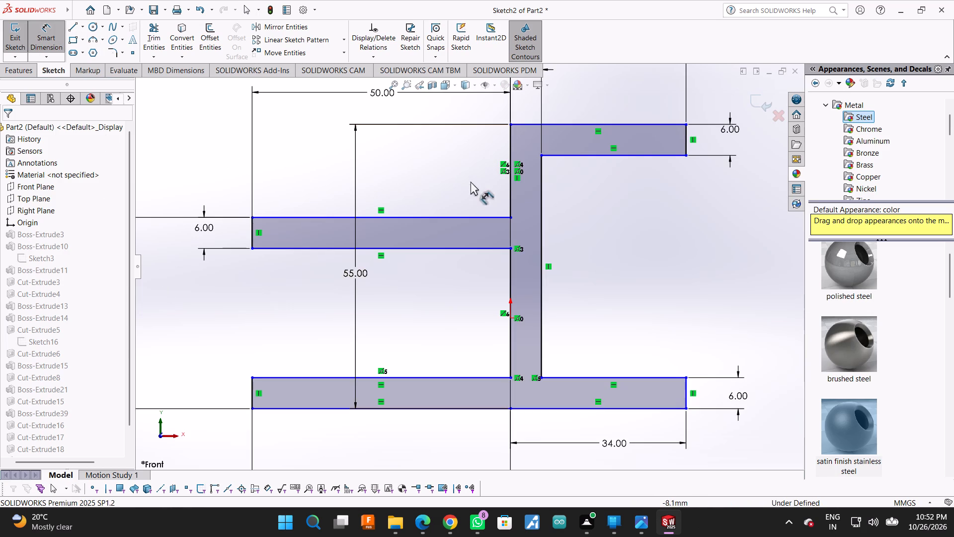
double_click(510, 195)
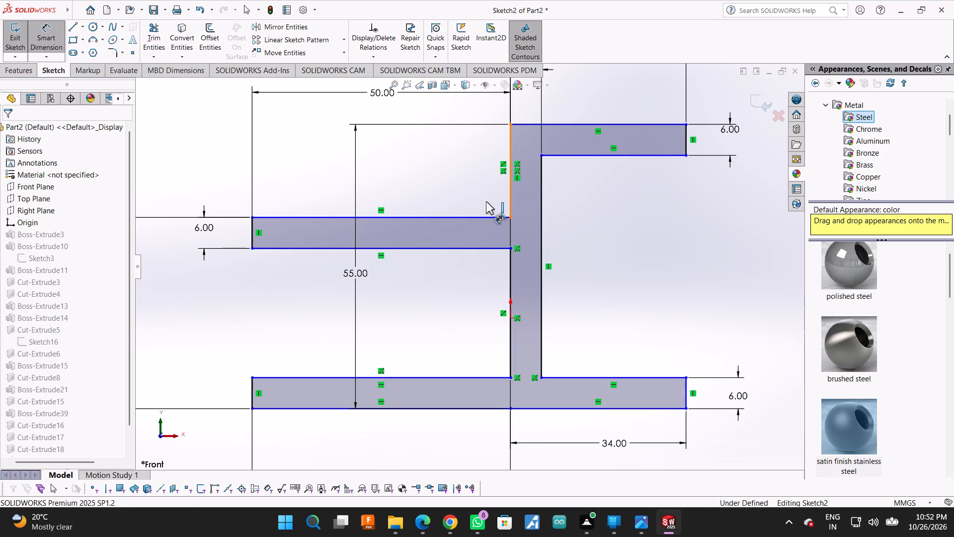
key(Escape)
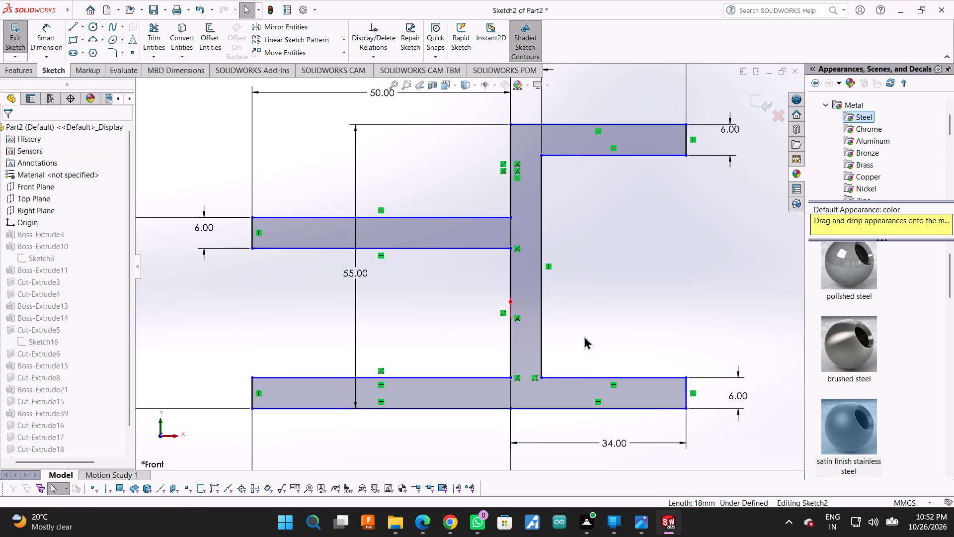
double_click(764, 98)
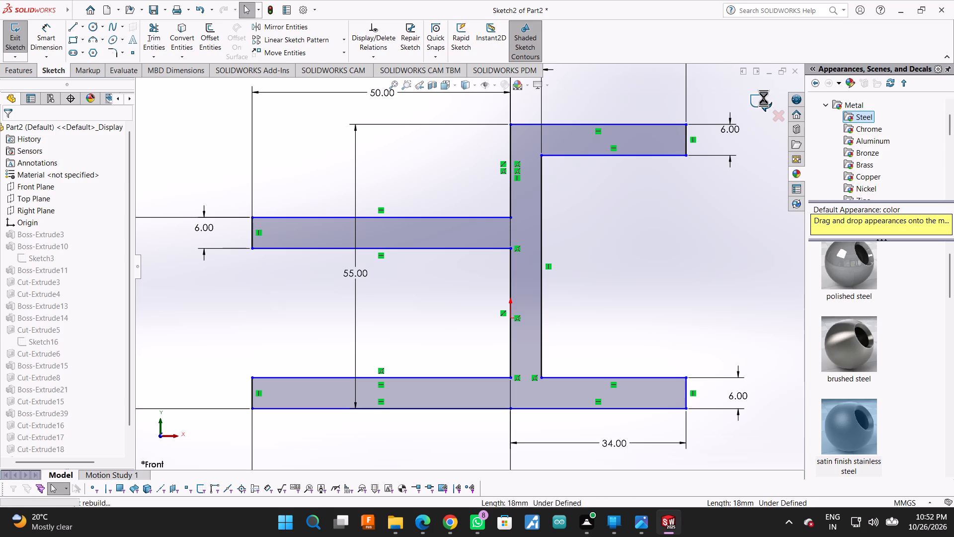
middle_drag(700, 206, 717, 263)
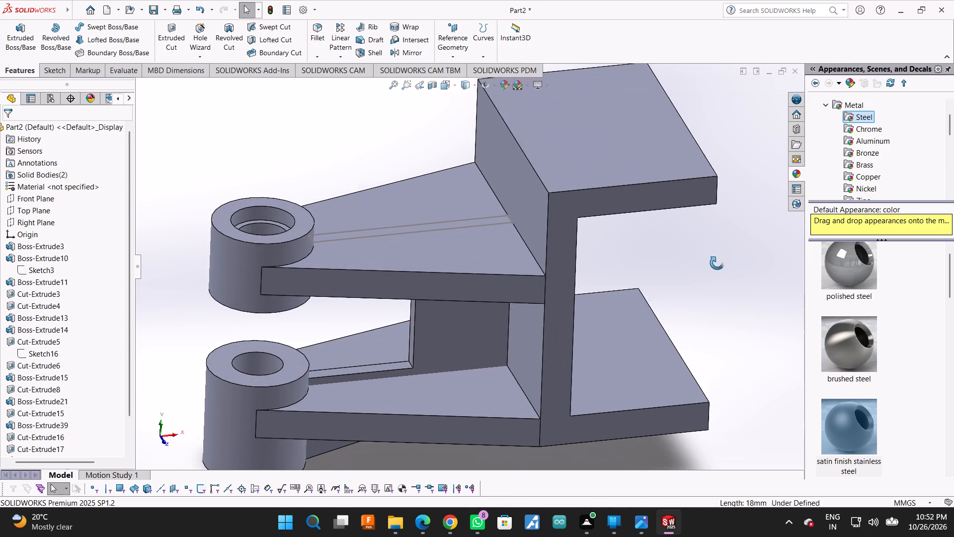
middle_drag(717, 263, 702, 267)
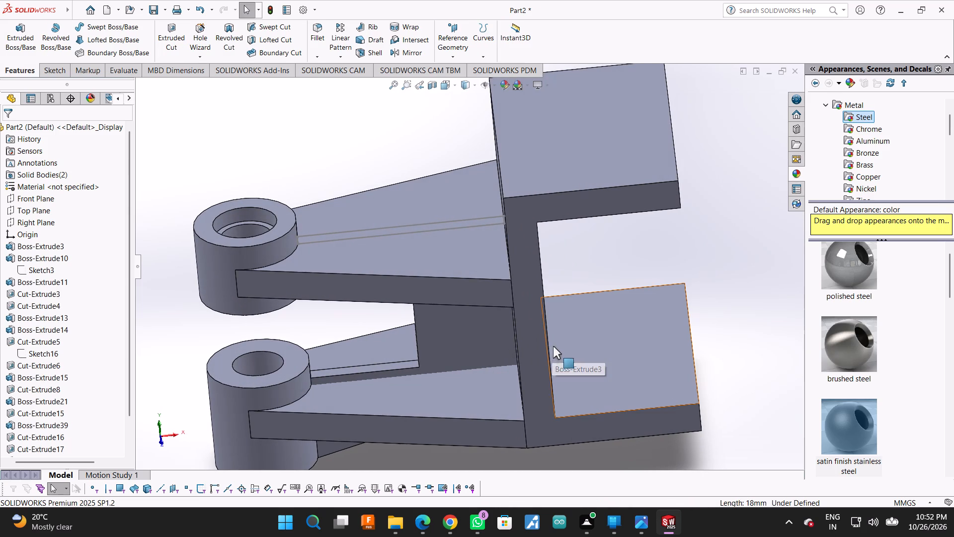
Undo back into the strip sketch and extrude the strip profile upward from the arm as an 18 mm Blind Boss-Extrude.
key(ctrl+z)
middle_drag(666, 399, 661, 396)
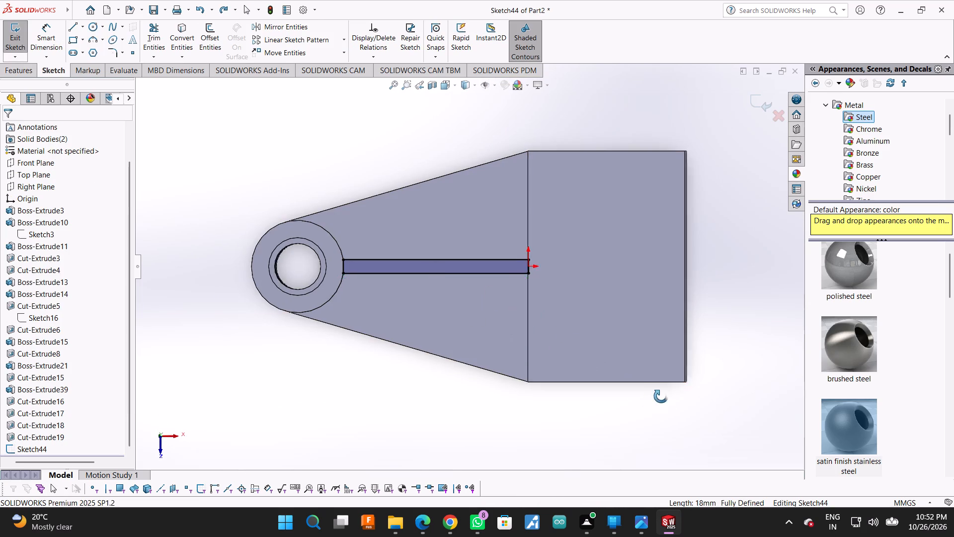
middle_drag(661, 396, 676, 282)
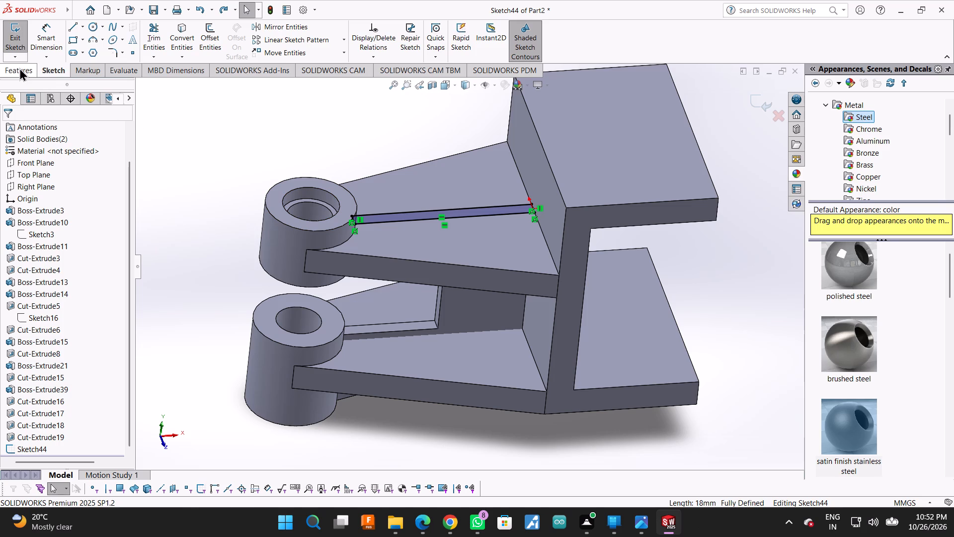
click(18, 68)
click(19, 33)
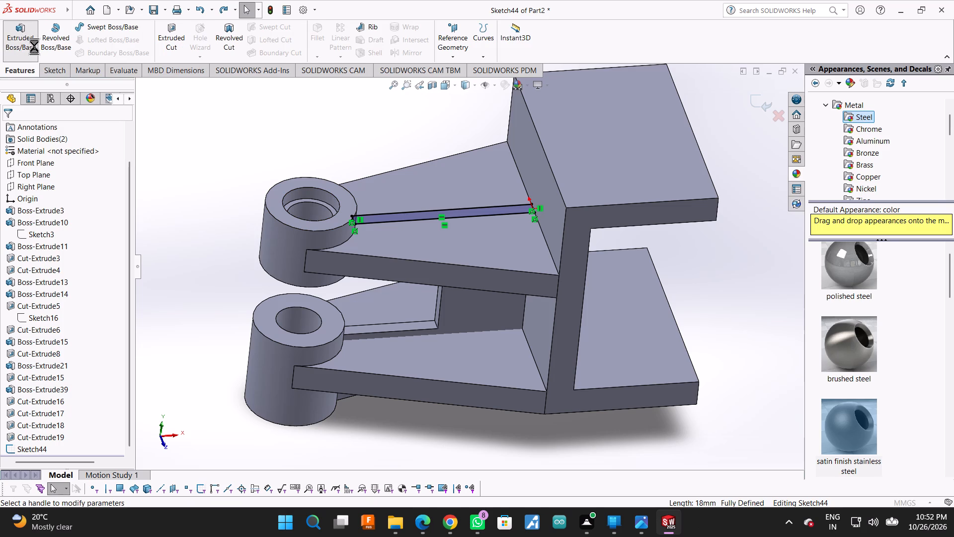
text(18)
key(Return)
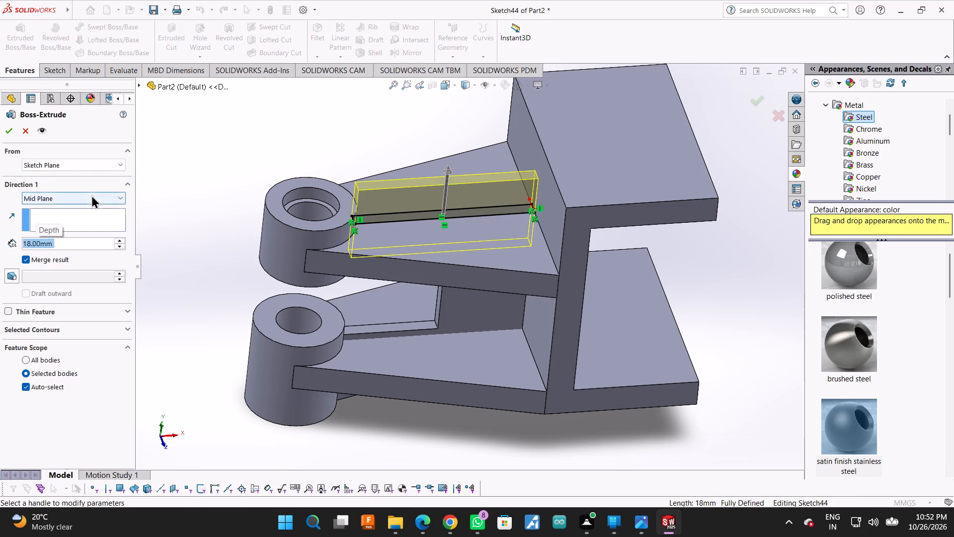
click(91, 195)
click(85, 210)
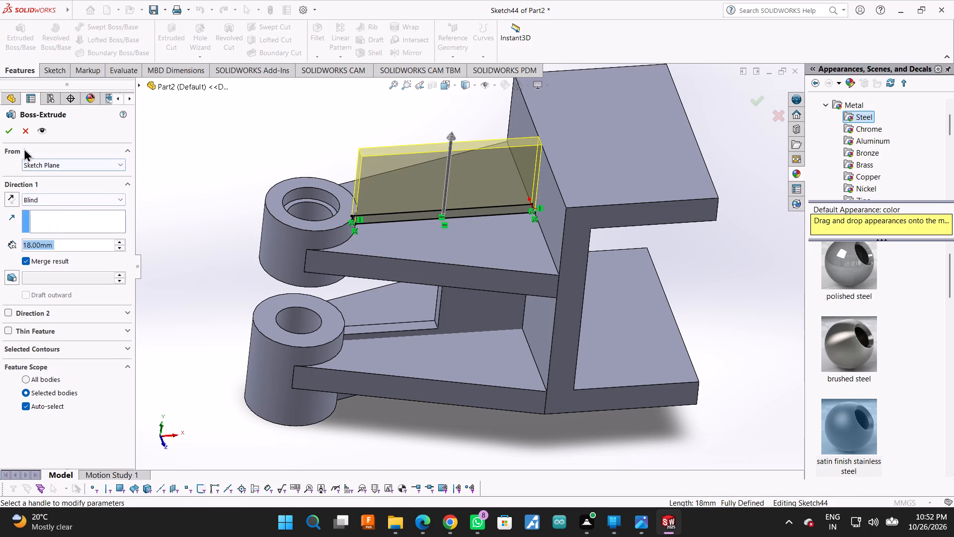
click(5, 131)
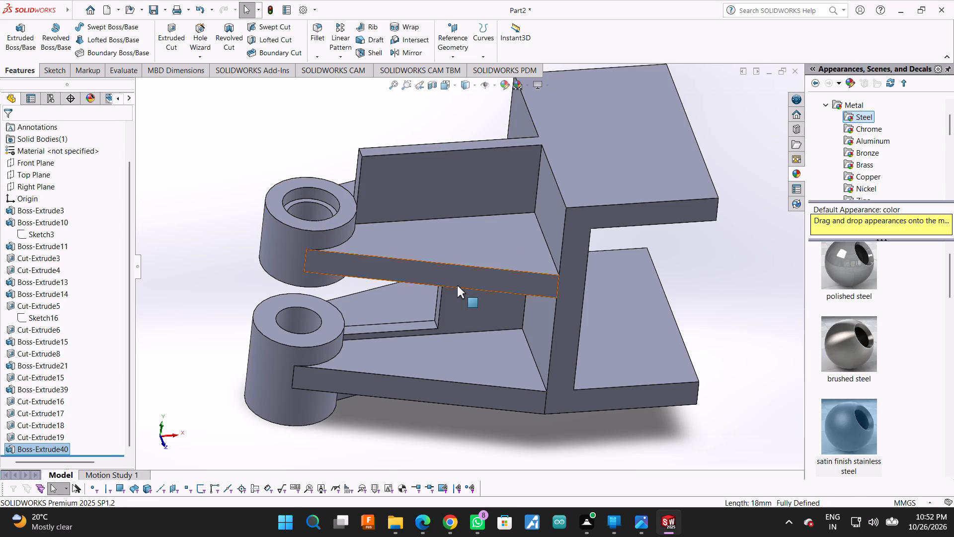
Sketch a triangle on the support's side face, from back plate top to boss top edge, with 13 mm vertical and about 40 mm horizontal sides.
middle_drag(740, 415, 727, 358)
click(455, 180)
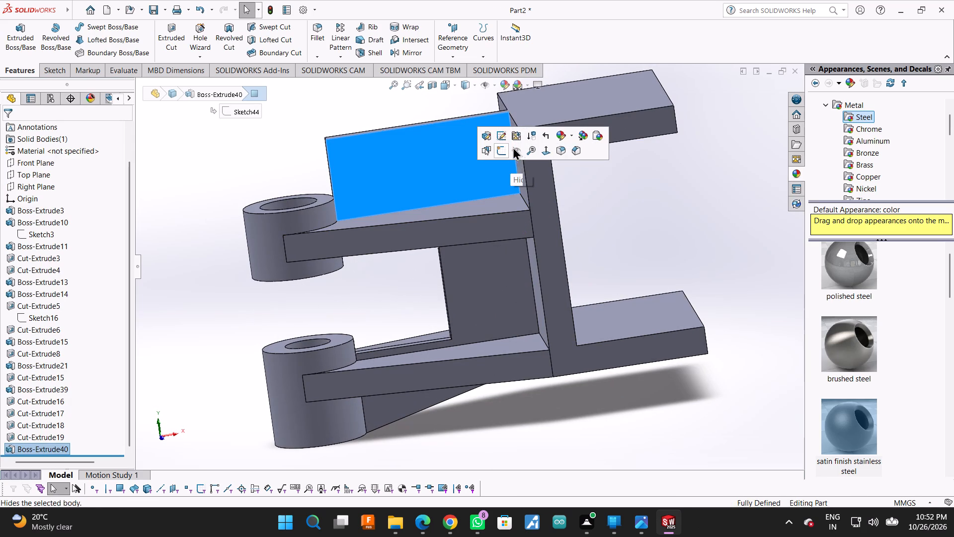
click(502, 148)
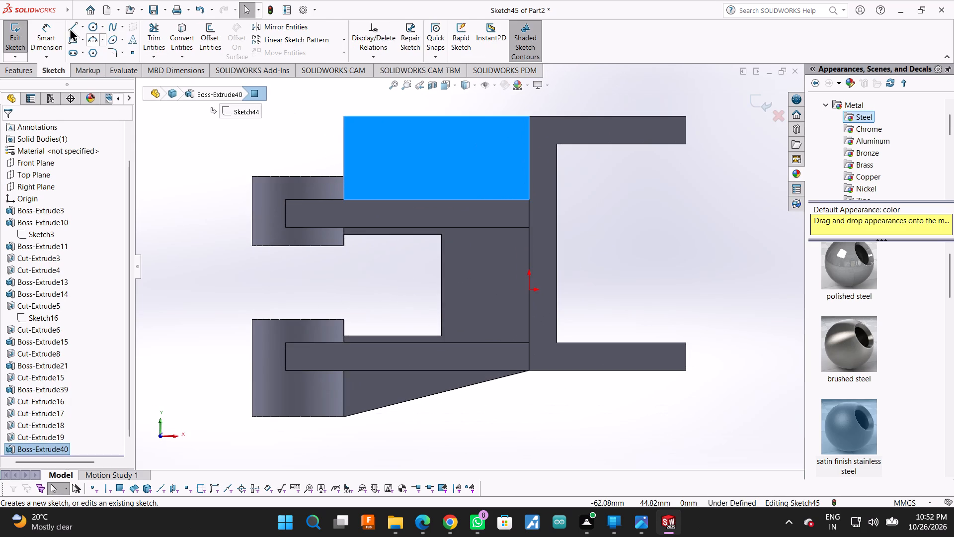
click(70, 28)
click(530, 115)
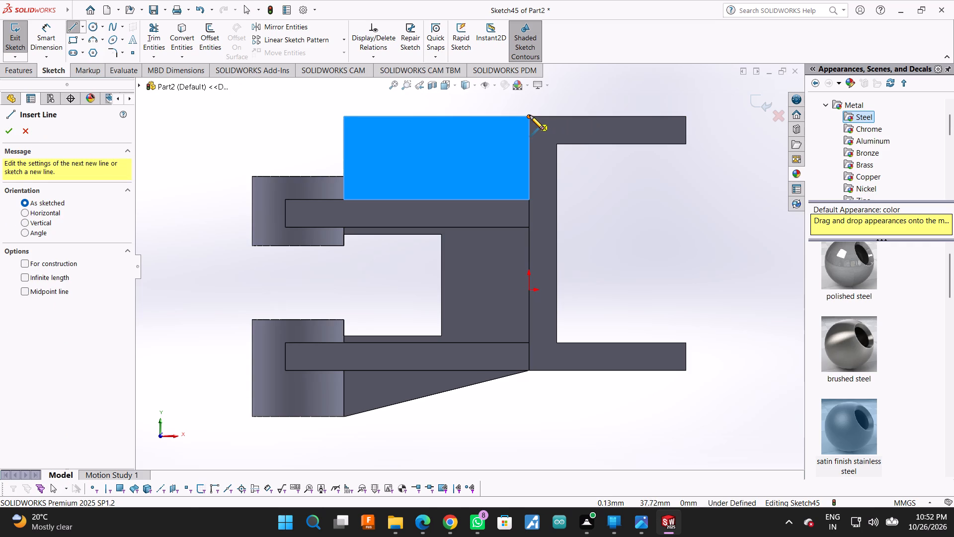
scroll(345, 177, down, 3)
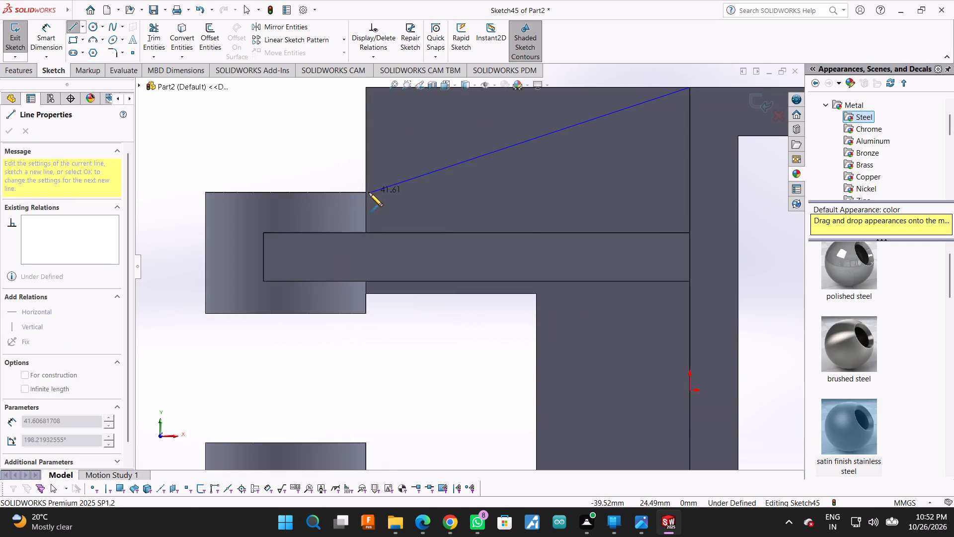
click(366, 194)
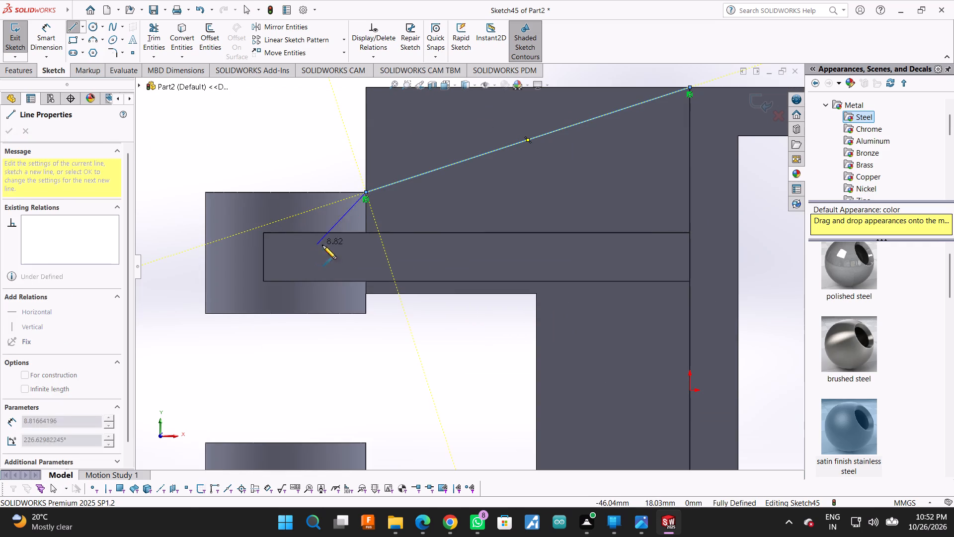
click(367, 88)
scroll(328, 241, up, 2)
scroll(794, 184, down, 1)
scroll(626, 149, down, 2)
double_click(603, 153)
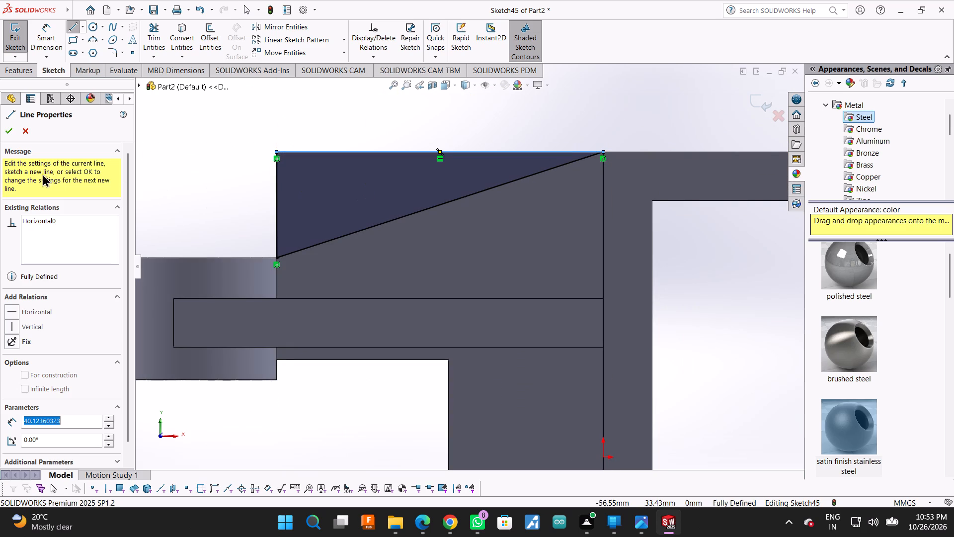
click(12, 134)
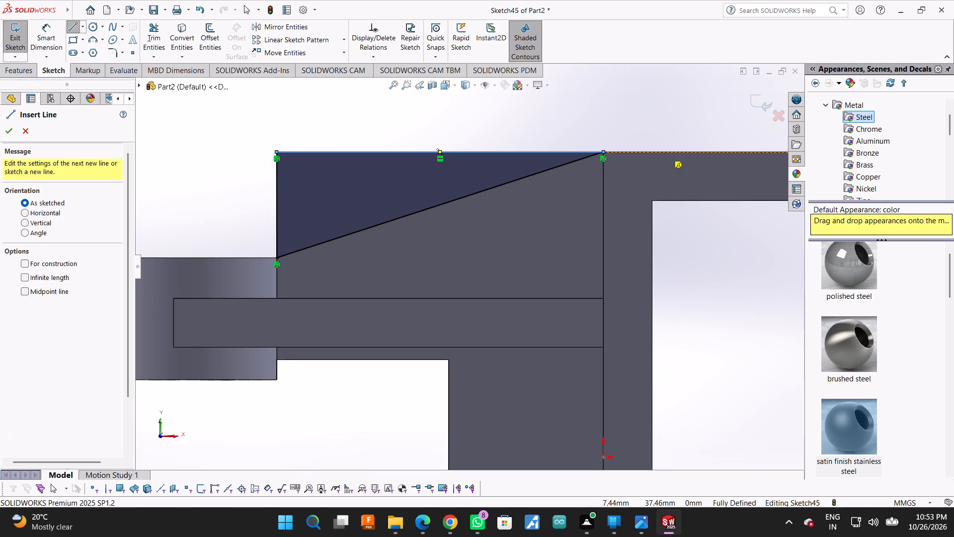
click(5, 129)
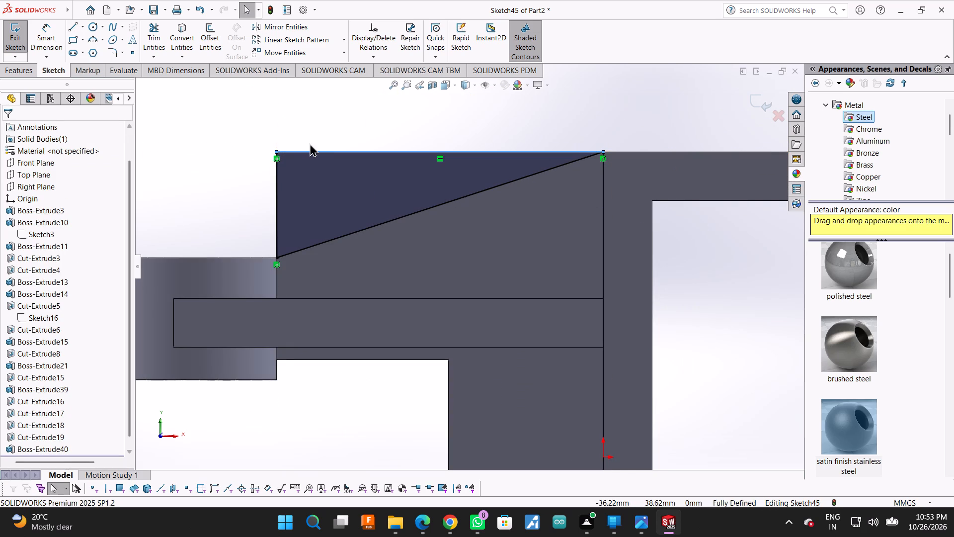
Cut the triangle profile 3 mm deep as a Blind Extruded Cut to slope the support from back plate to boss.
middle_drag(312, 136, 345, 220)
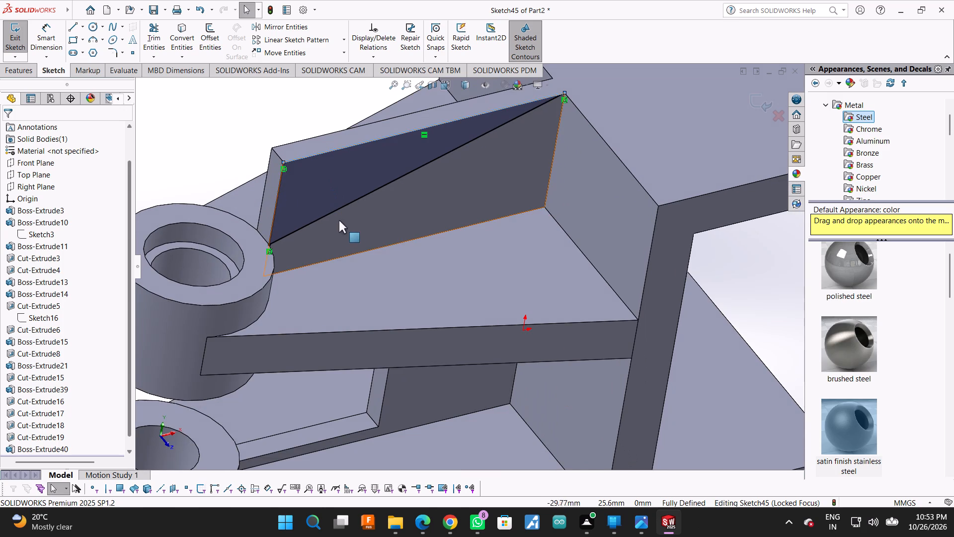
double_click(19, 71)
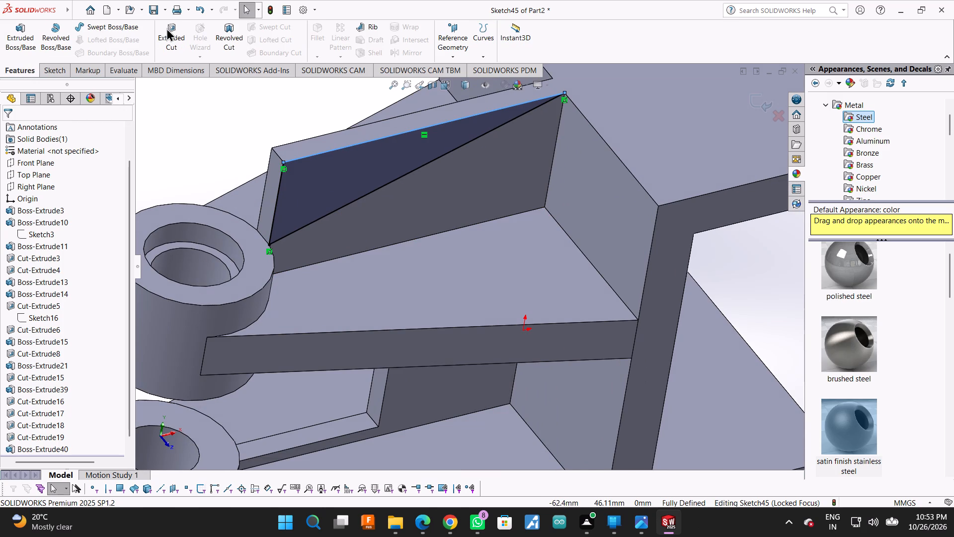
click(166, 28)
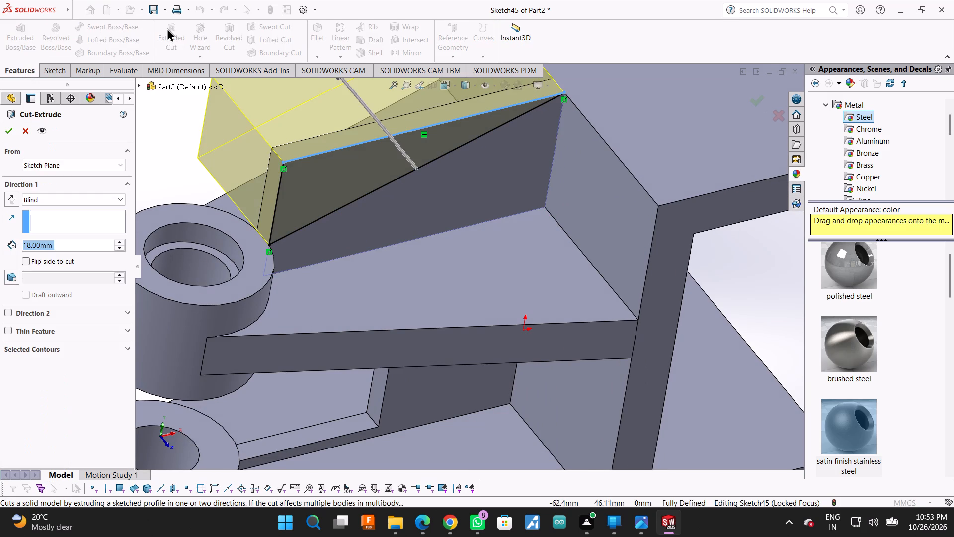
key(3)
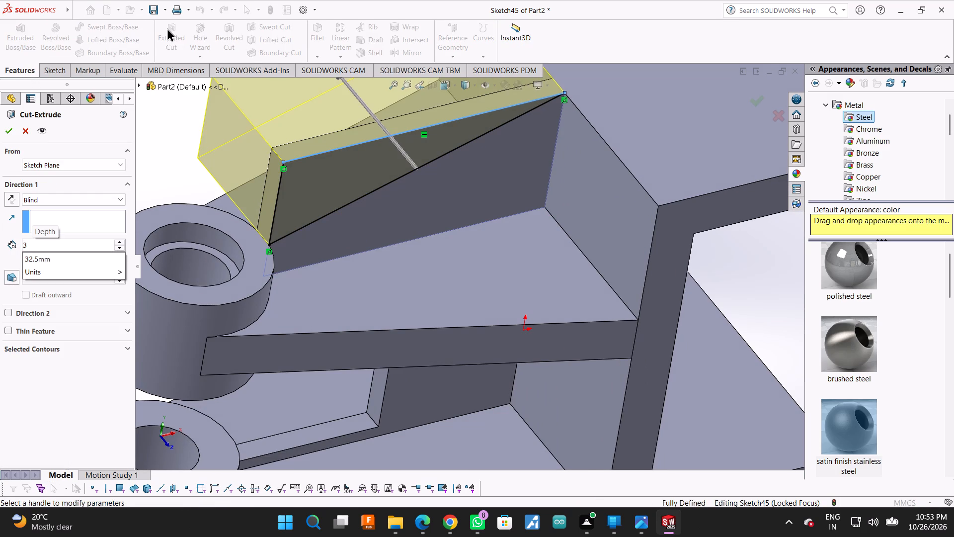
key(Return)
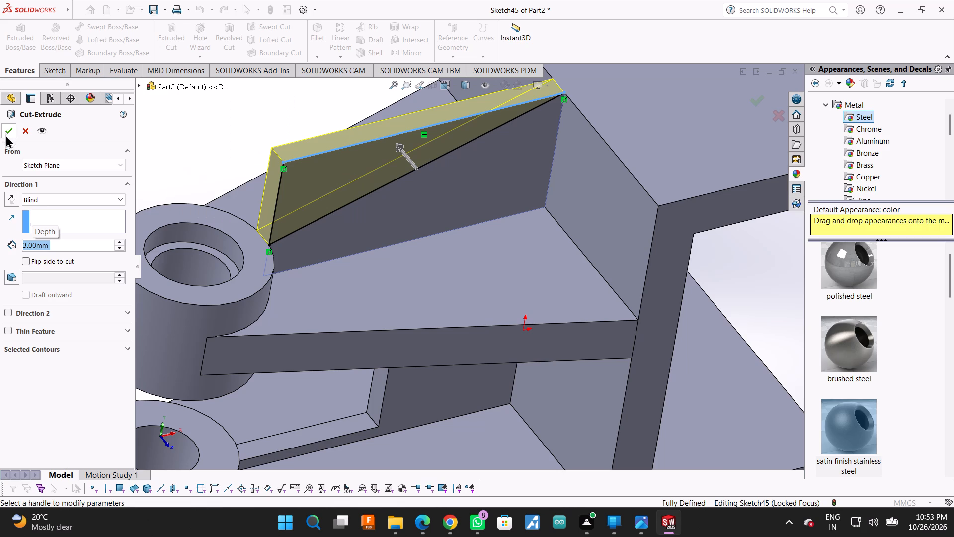
click(5, 135)
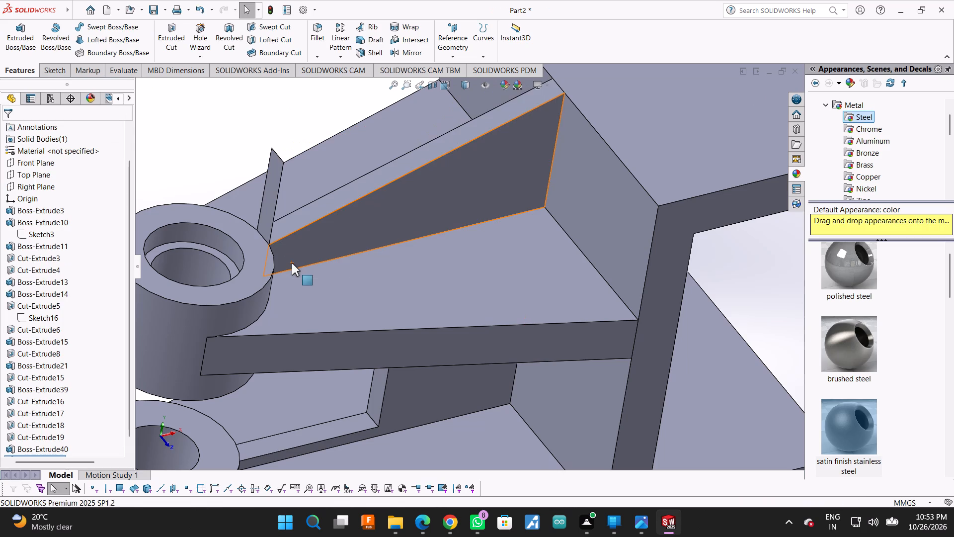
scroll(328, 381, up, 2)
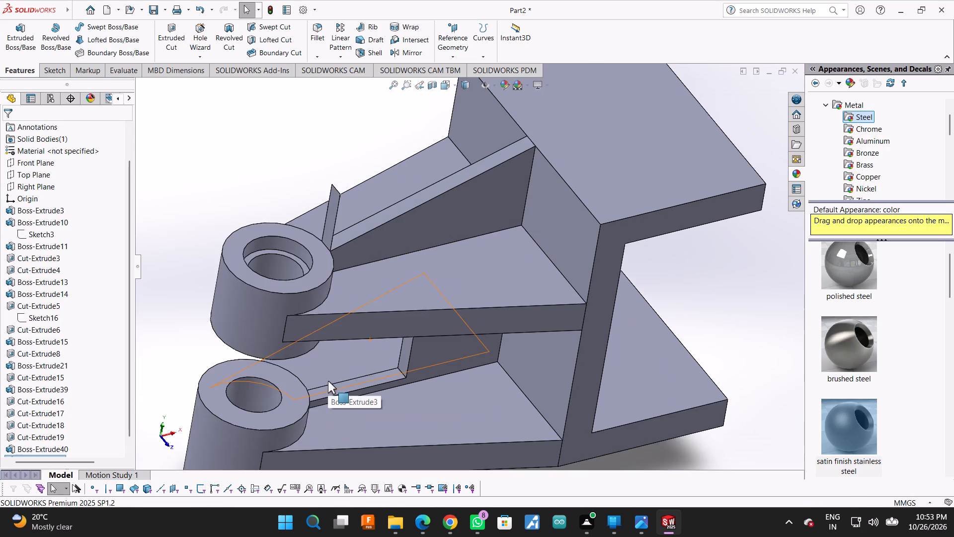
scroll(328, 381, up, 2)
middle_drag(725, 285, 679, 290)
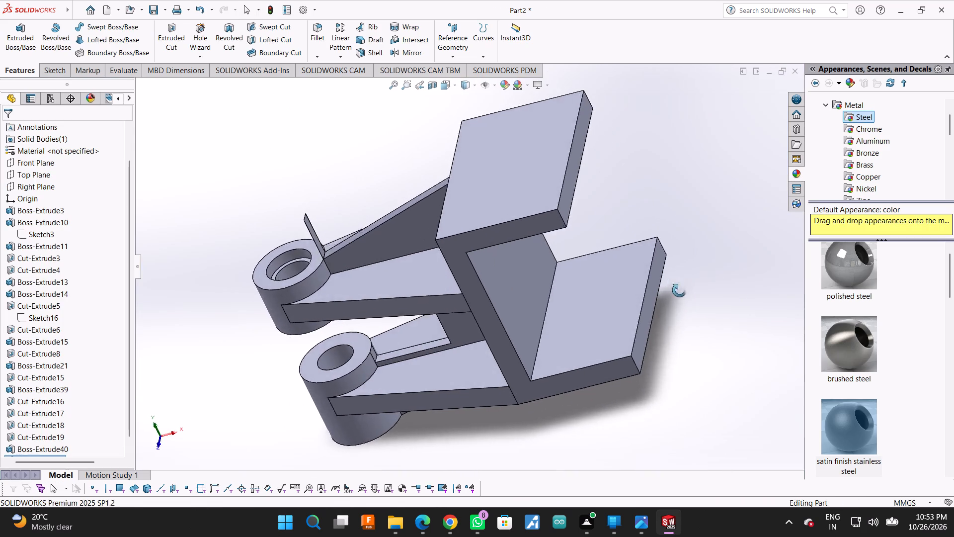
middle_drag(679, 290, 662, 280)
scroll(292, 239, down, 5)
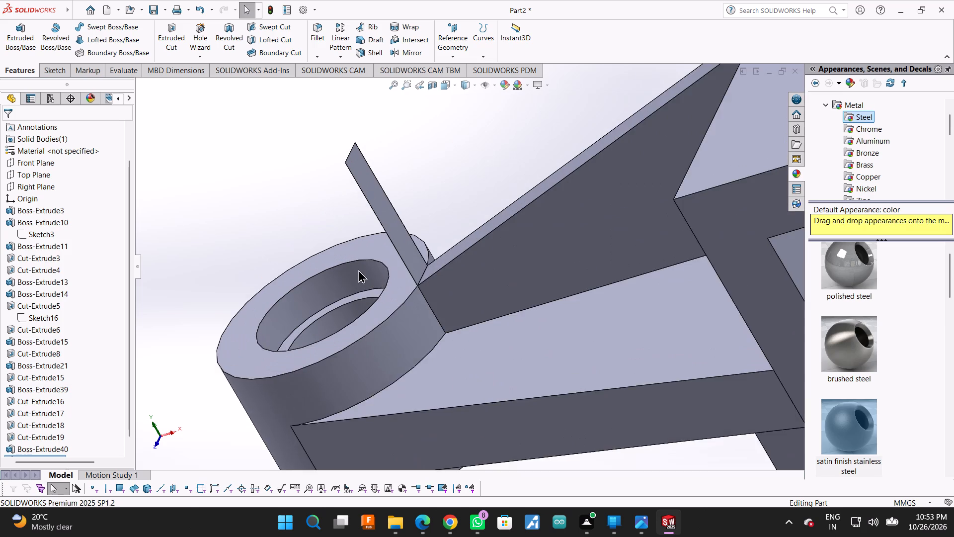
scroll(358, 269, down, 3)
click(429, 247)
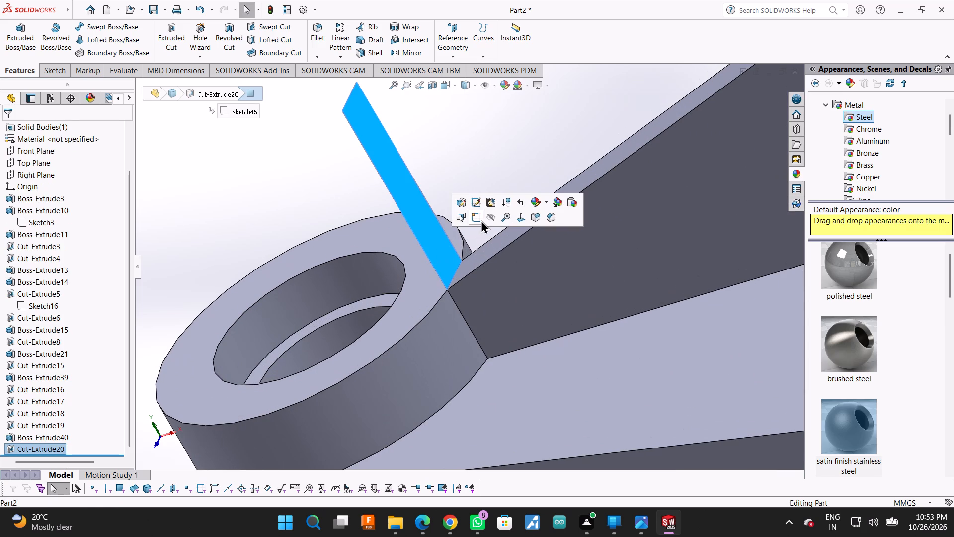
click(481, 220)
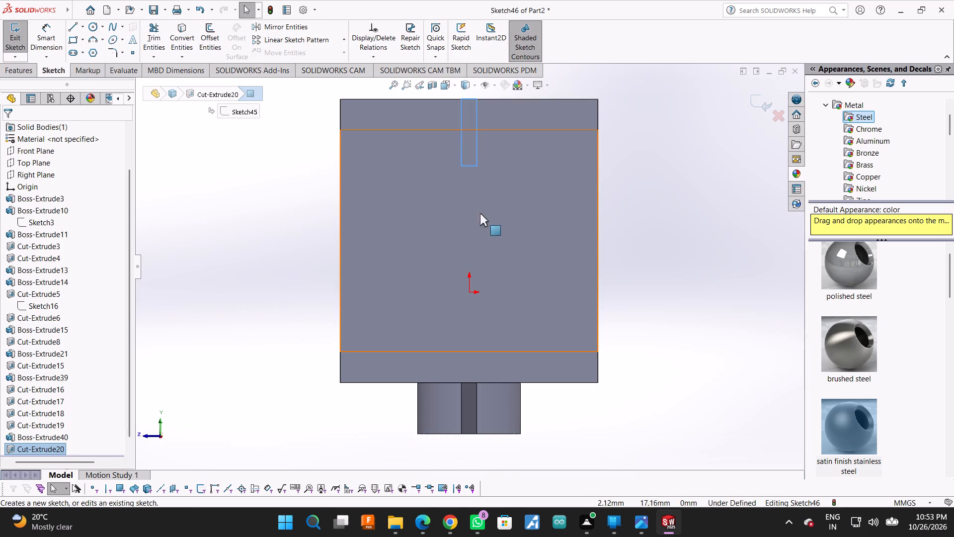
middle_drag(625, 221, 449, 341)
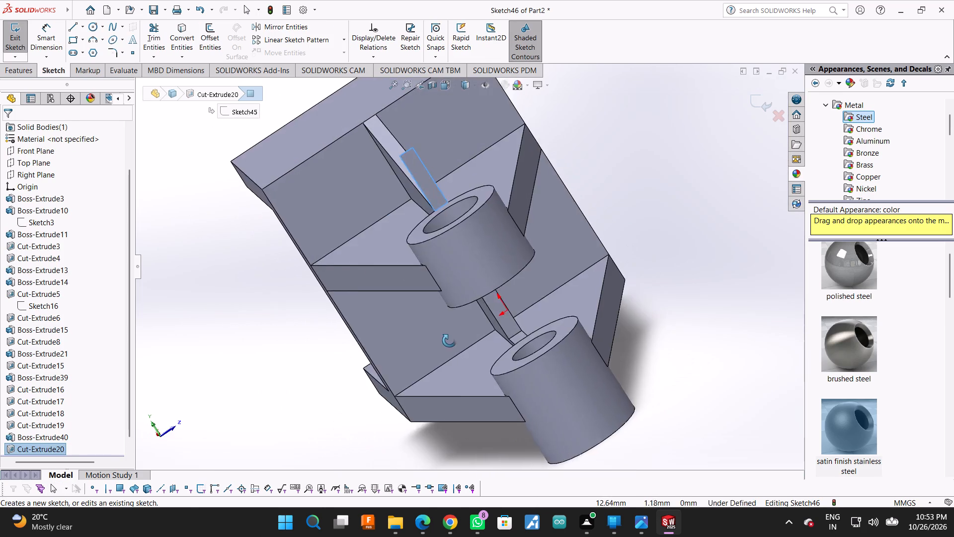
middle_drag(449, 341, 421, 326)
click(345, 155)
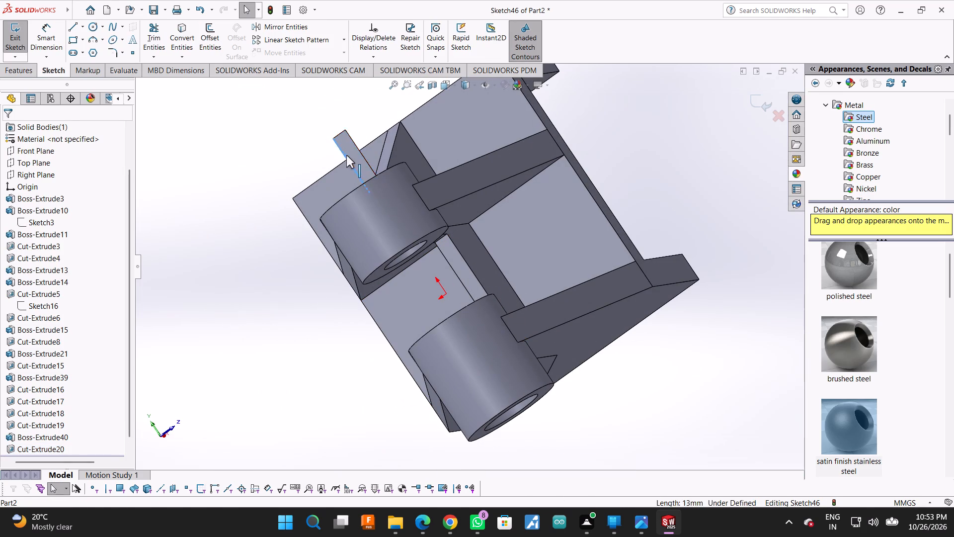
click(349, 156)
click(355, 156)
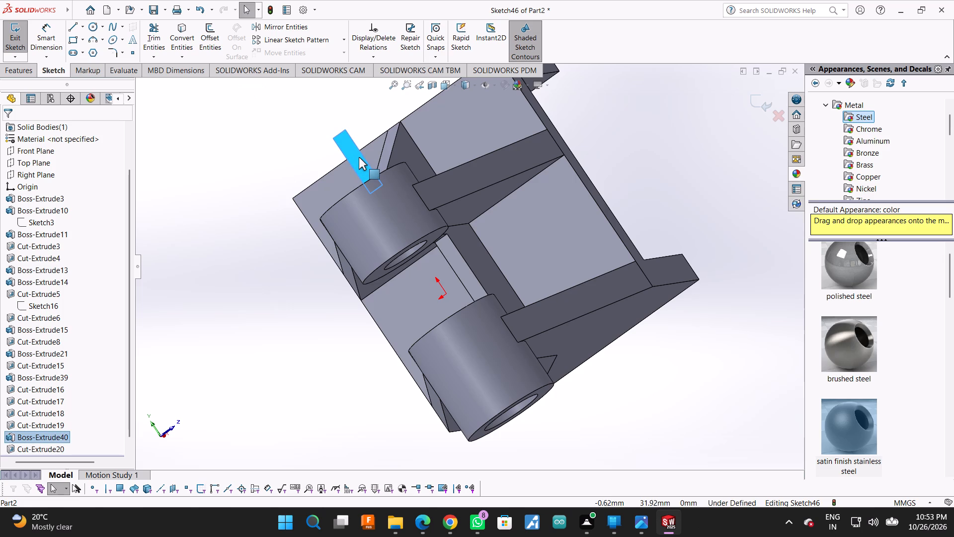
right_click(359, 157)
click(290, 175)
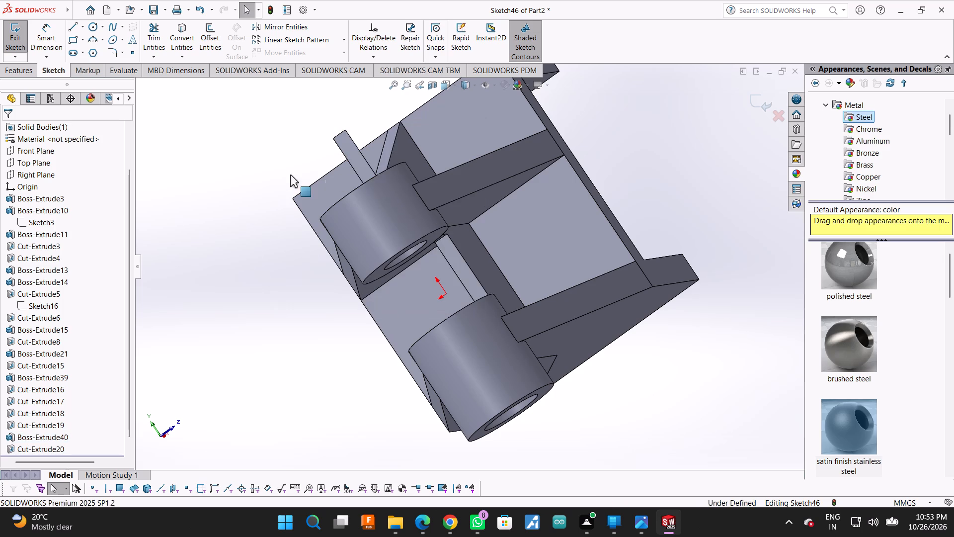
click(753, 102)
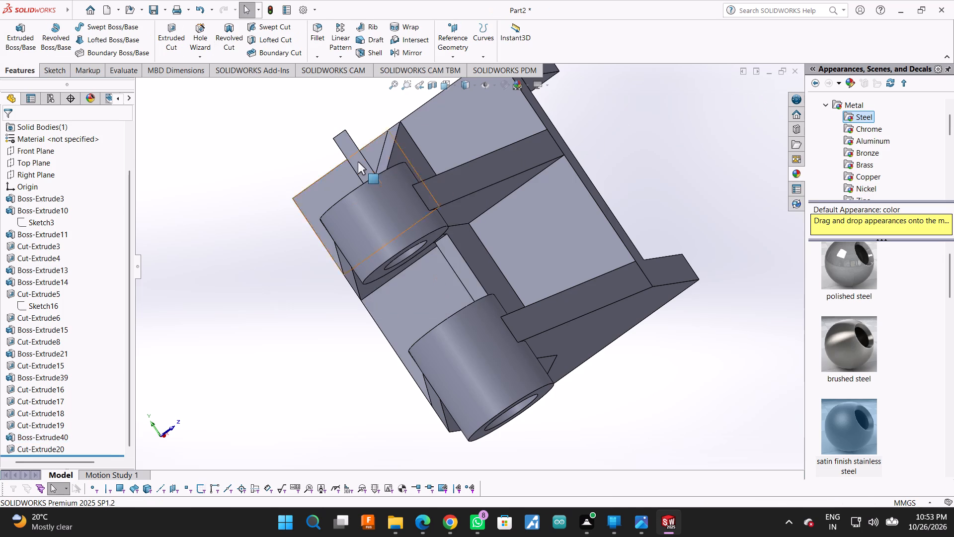
Sketch a 3 mm by 13 mm rectangle over the boss-side face of the thin sliver left standing above the upper boss.
click(354, 157)
click(401, 129)
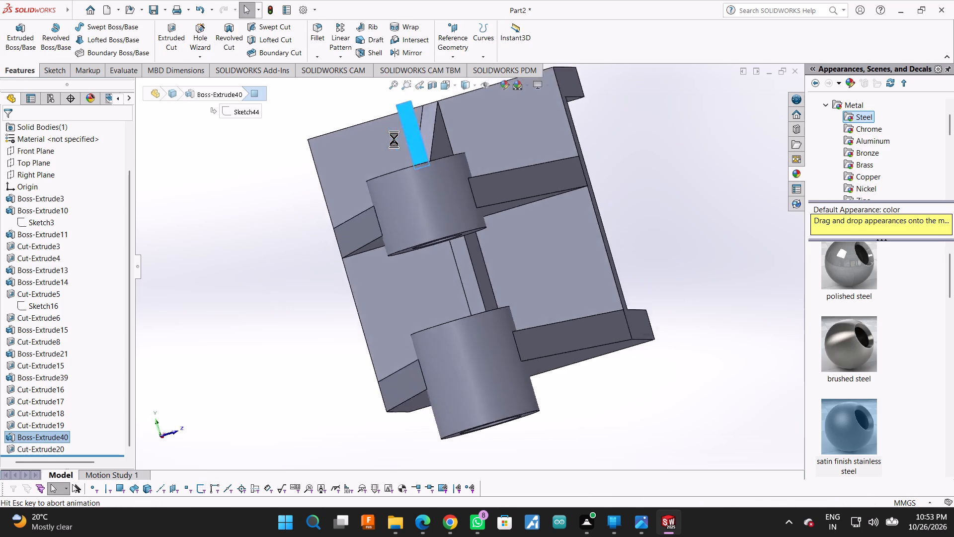
scroll(491, 131, down, 3)
scroll(442, 192, up, 1)
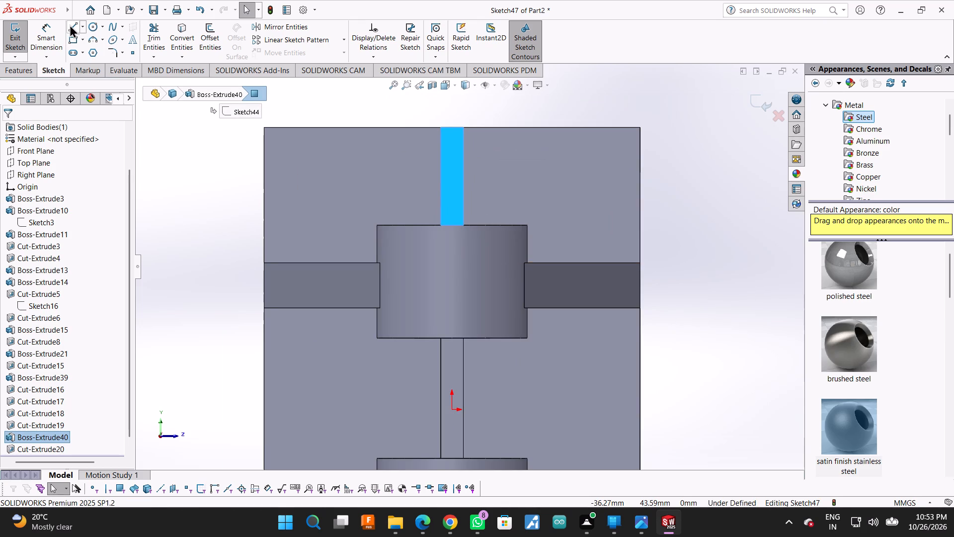
click(70, 24)
scroll(353, 94, down, 4)
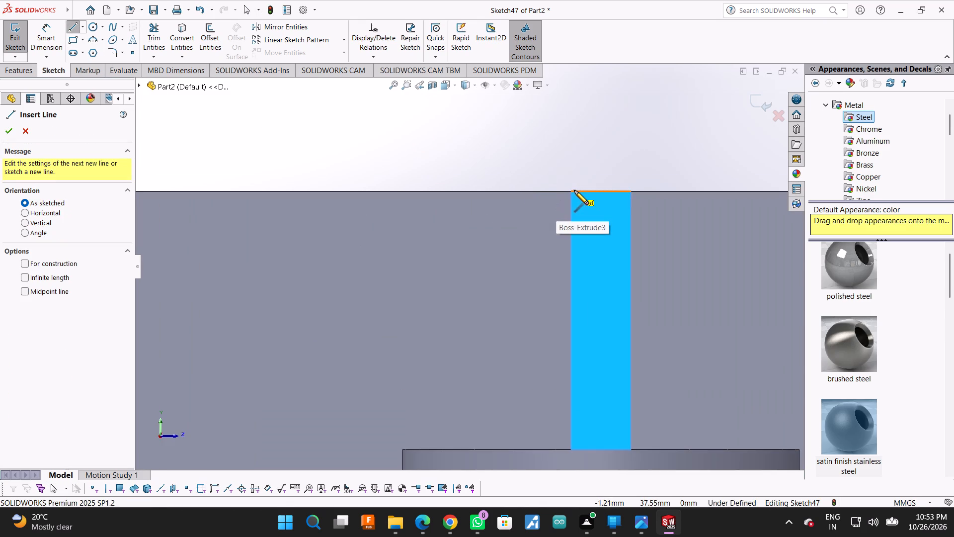
click(570, 190)
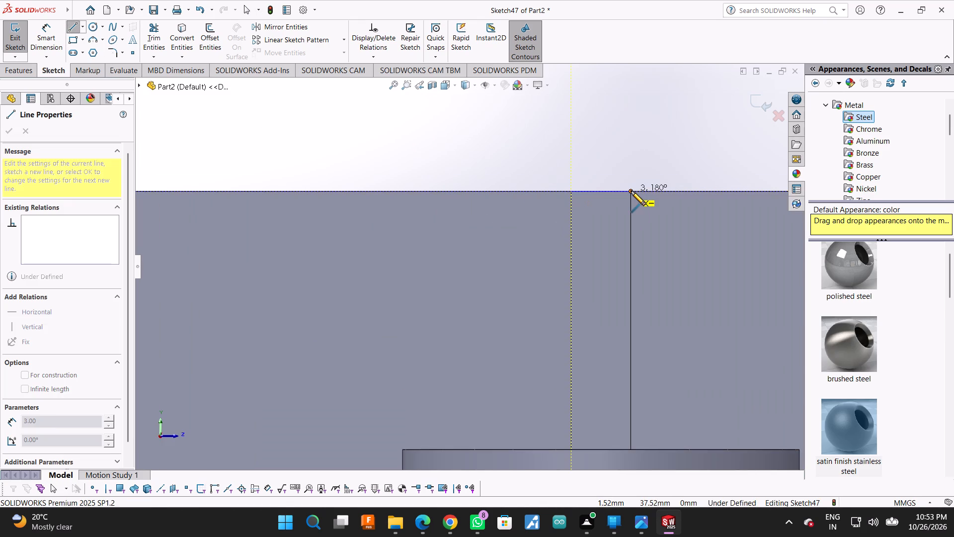
click(631, 191)
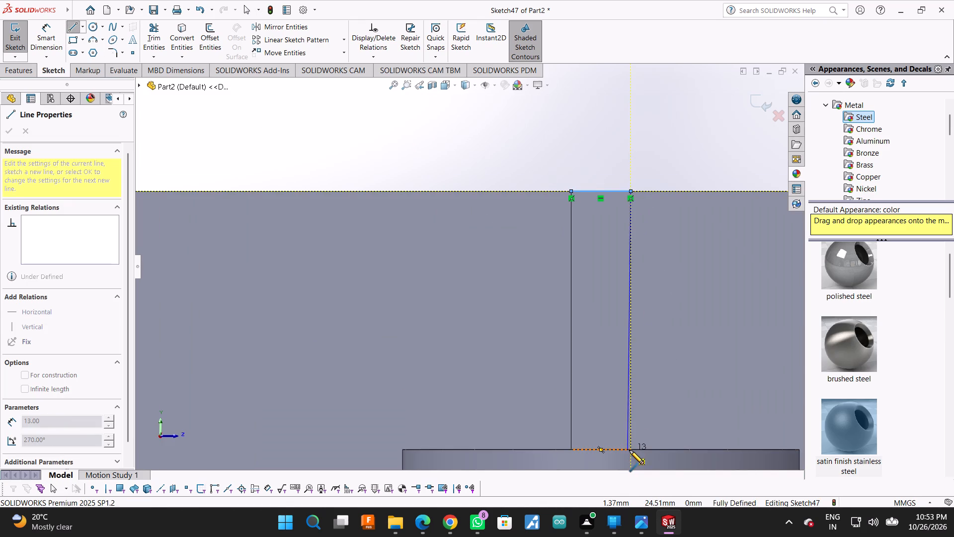
click(630, 450)
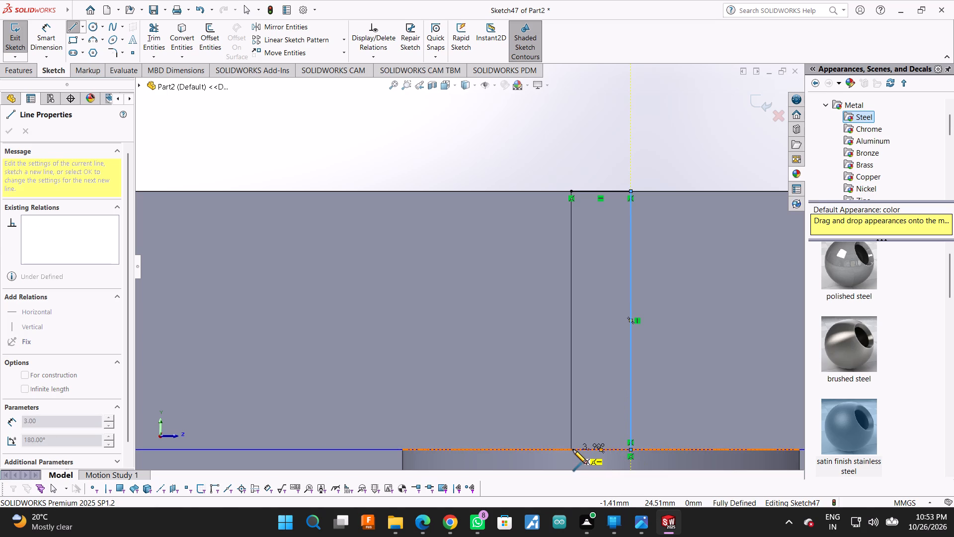
click(570, 448)
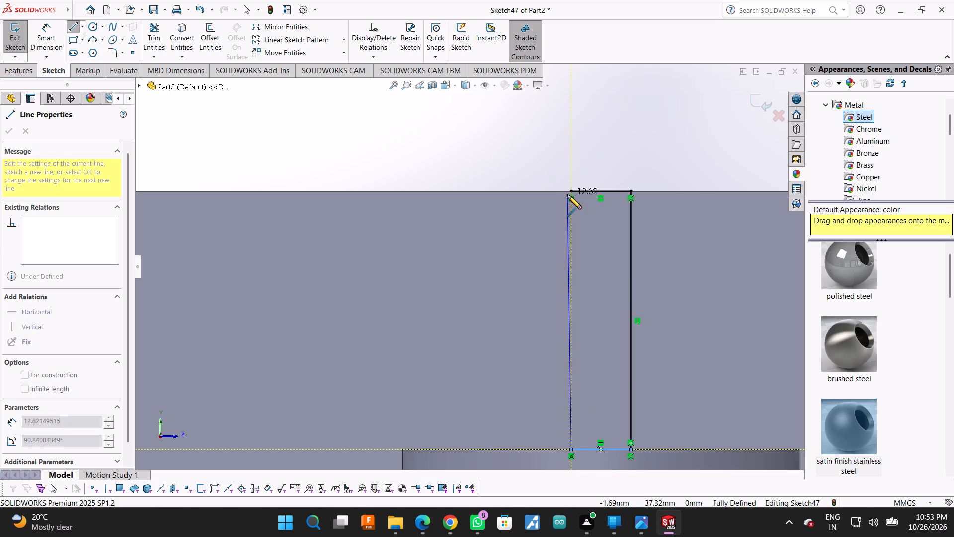
click(570, 191)
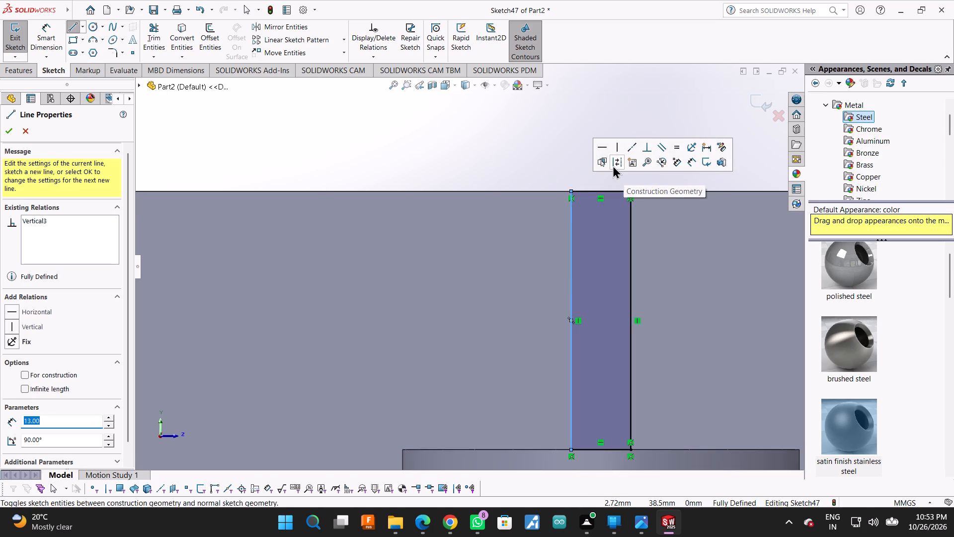
click(9, 131)
scroll(533, 212, up, 3)
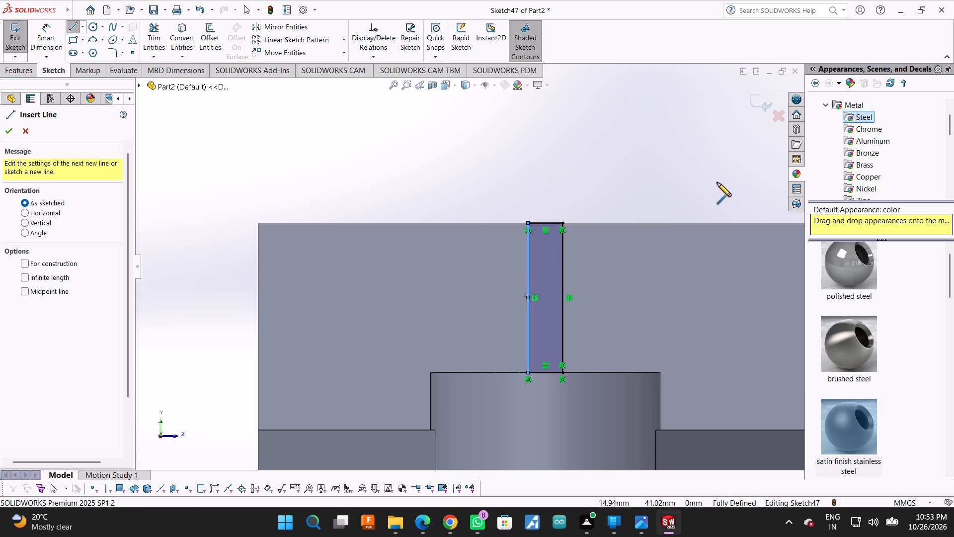
key(Escape)
Set up a Blind Extruded Cut from the sliver rectangle, trying depths of 1 mm, 0.5 mm and 0.25 mm.
middle_drag(717, 182, 691, 201)
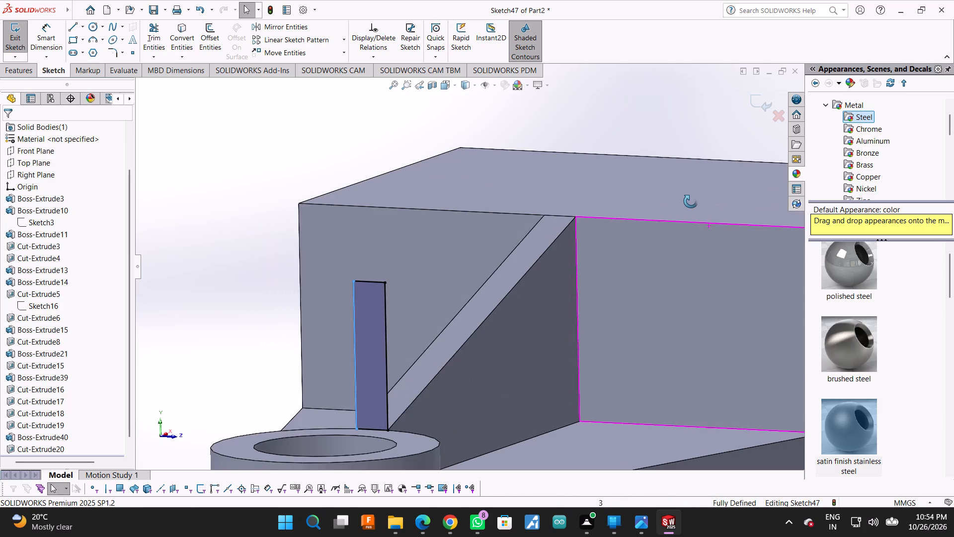
middle_drag(691, 201, 681, 207)
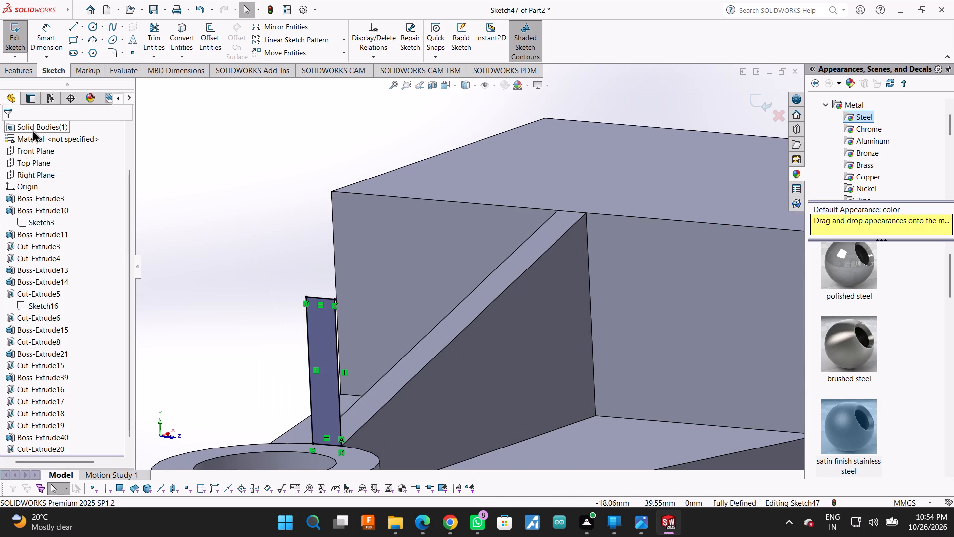
click(16, 69)
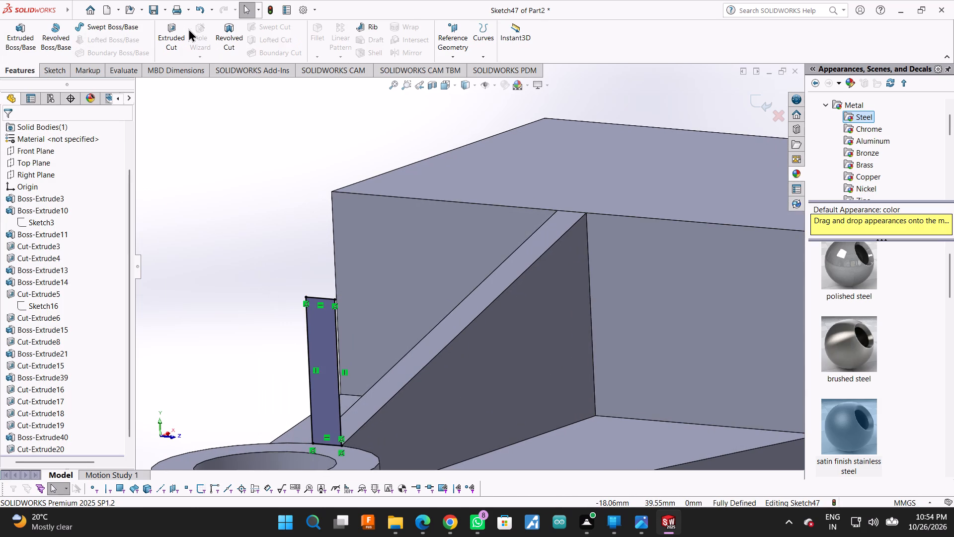
click(178, 27)
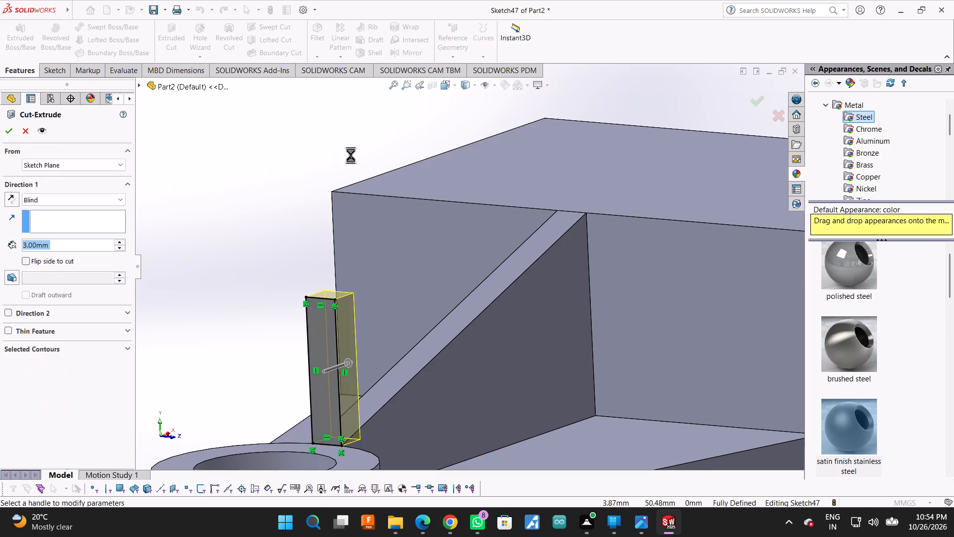
scroll(351, 155, up, 2)
middle_drag(351, 155, 330, 173)
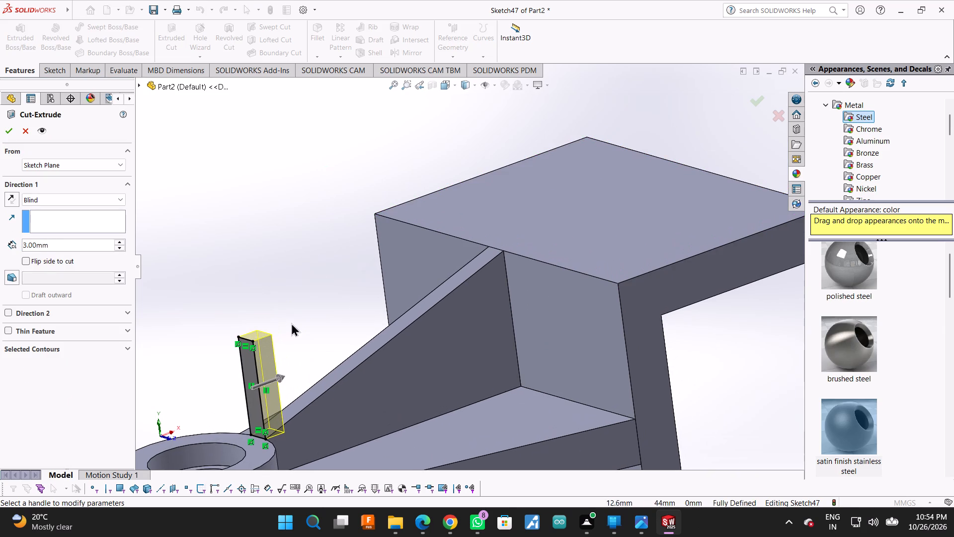
double_click(47, 243)
key(1)
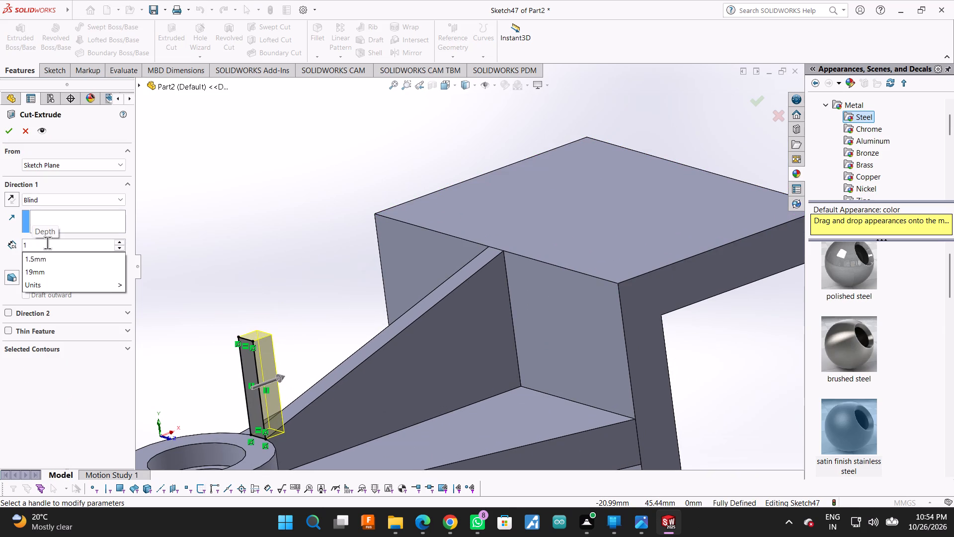
key(Return)
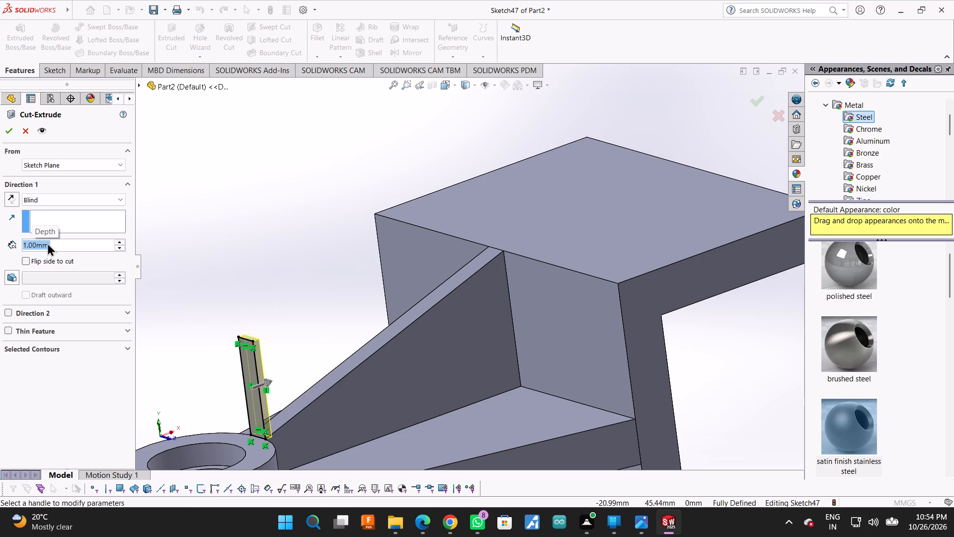
text(0.)
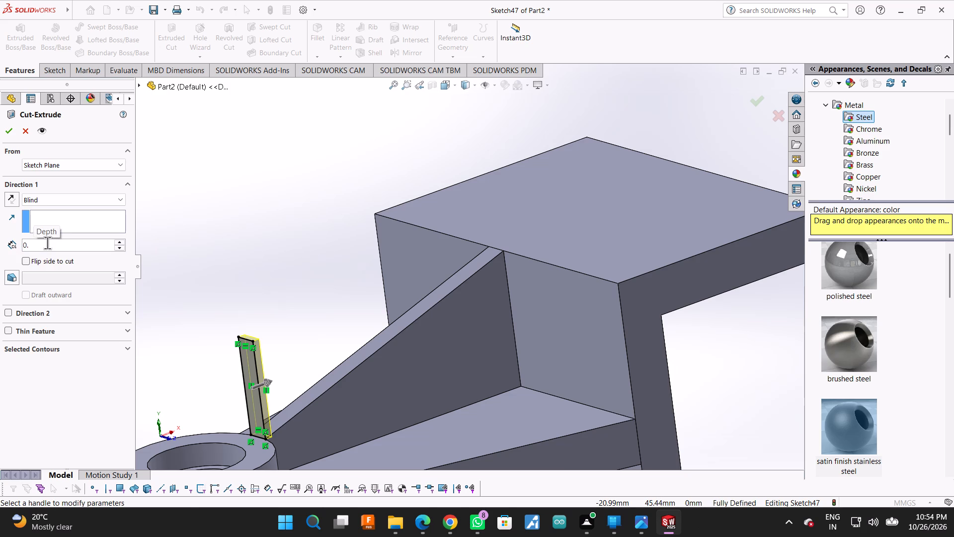
key(5)
key(Return)
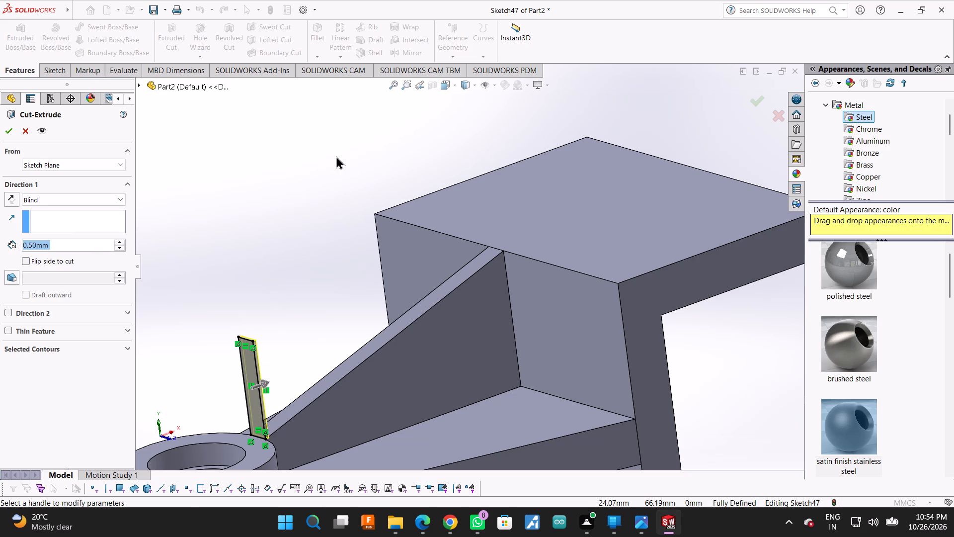
key(BackSpace)
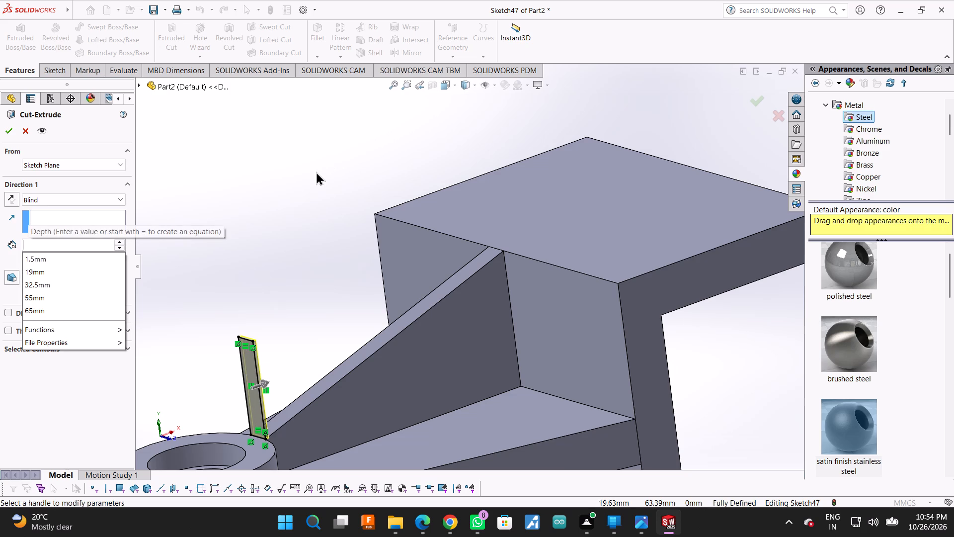
text(0.25)
key(Return)
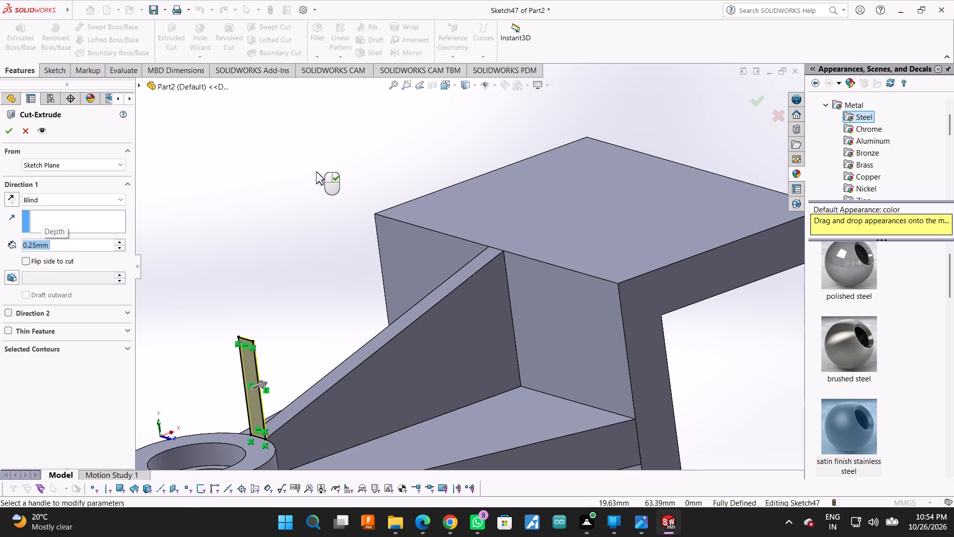
Reduce the cut depth to 0.10 mm and complete the cut that removes the sliver above the upper boss.
middle_drag(301, 264, 268, 276)
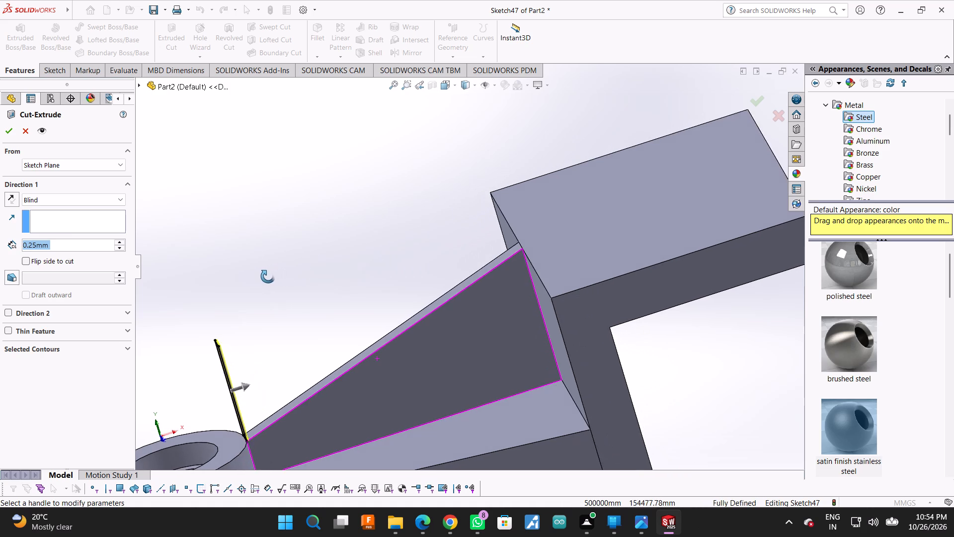
middle_drag(268, 276, 266, 281)
scroll(238, 370, down, 5)
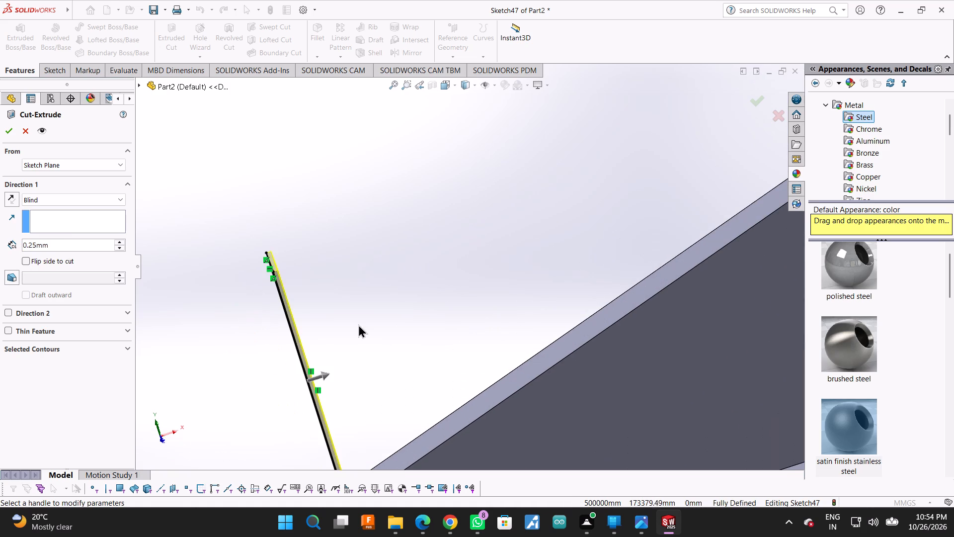
scroll(358, 323, up, 1)
middle_drag(384, 368, 379, 345)
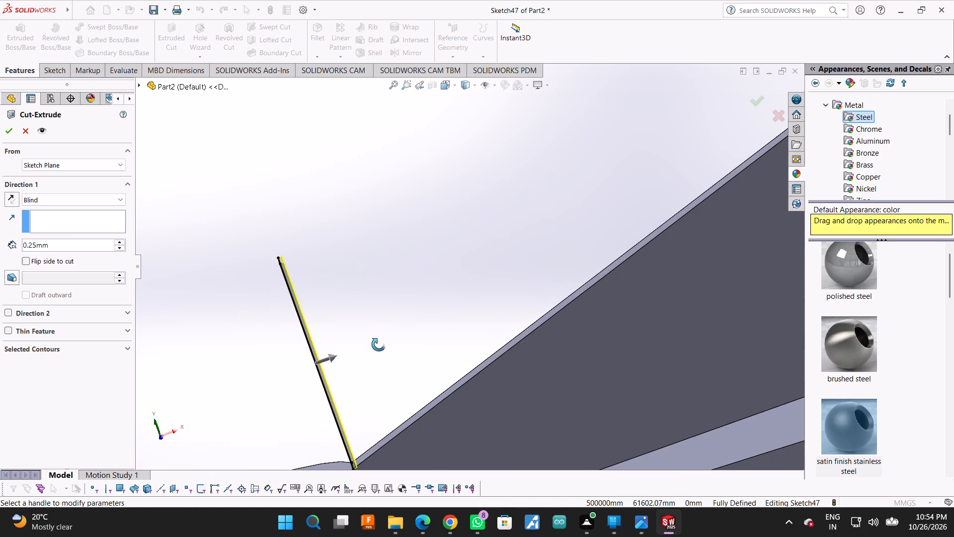
middle_drag(379, 345, 380, 345)
click(56, 236)
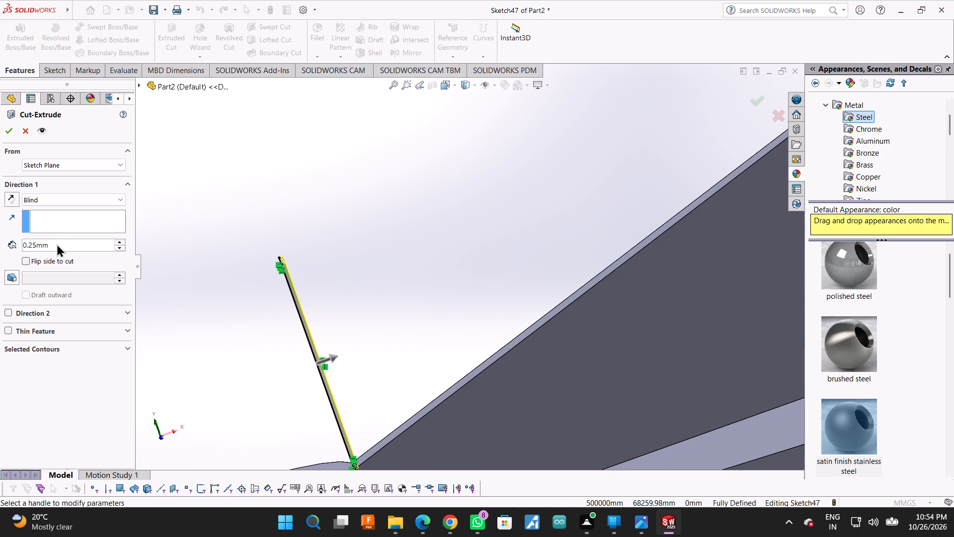
double_click(57, 244)
text(0.15)
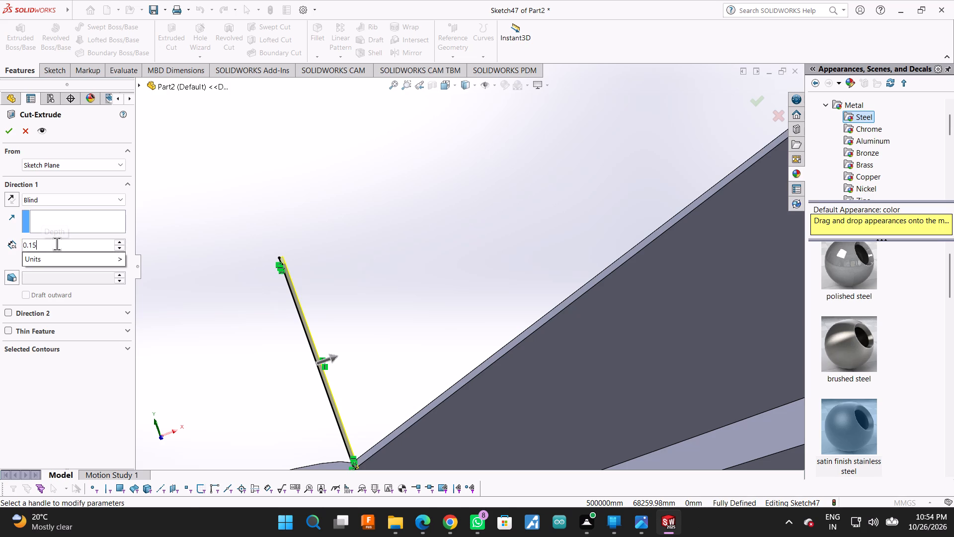
key(BackSpace)
key(0)
key(Return)
click(5, 136)
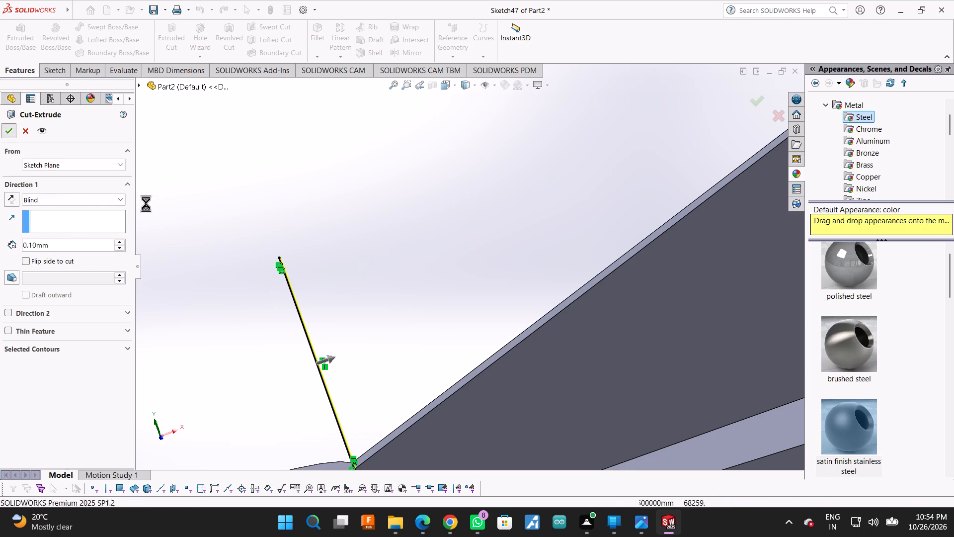
Examine closely the joint where the sloped support meets the upper boss's top edge.
scroll(329, 329, down, 1)
scroll(329, 322, up, 2)
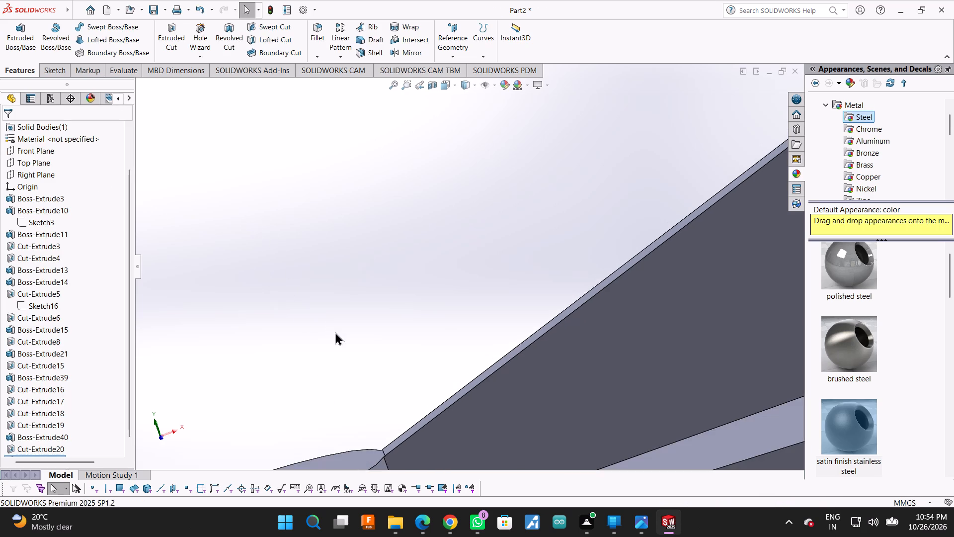
scroll(366, 363, up, 3)
scroll(440, 332, down, 9)
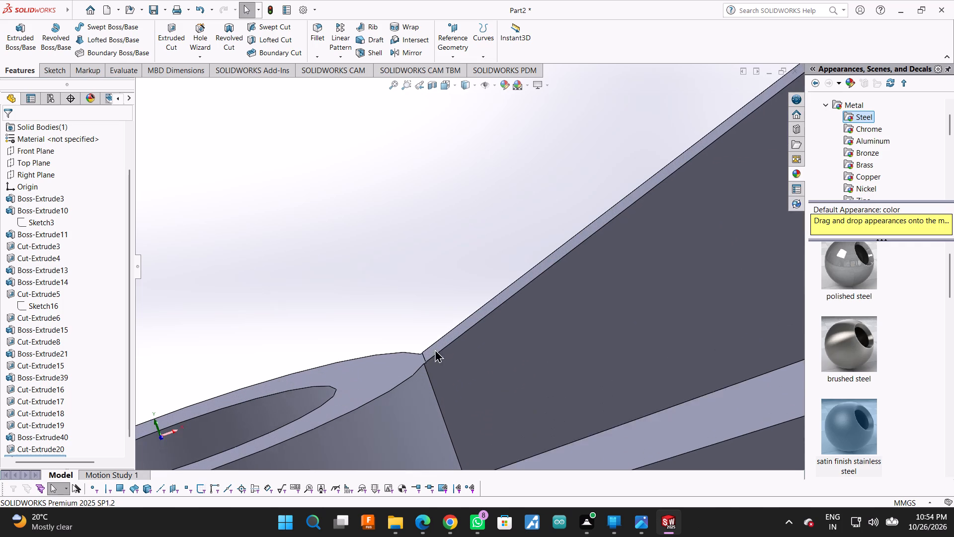
scroll(435, 349, down, 6)
scroll(424, 294, down, 4)
scroll(483, 294, down, 3)
scroll(482, 308, up, 3)
scroll(457, 285, down, 1)
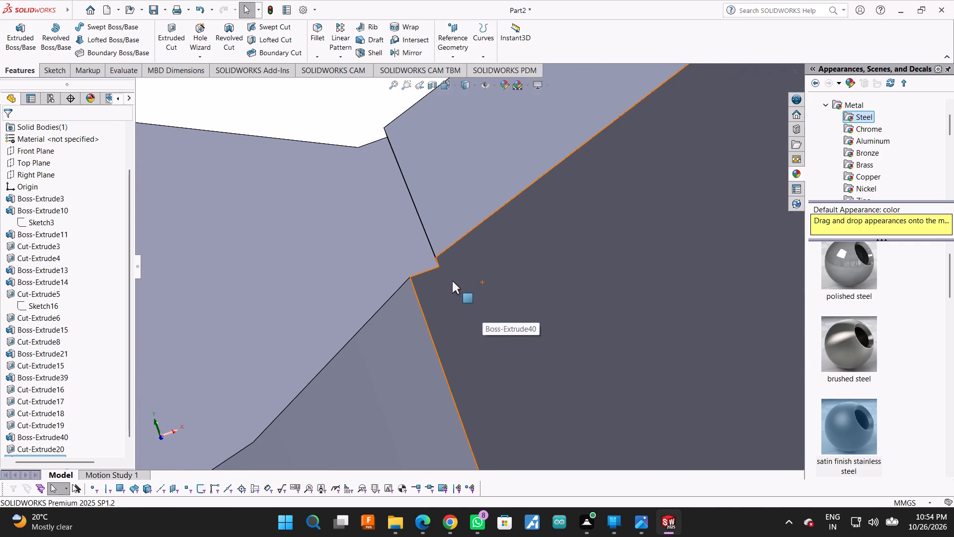
scroll(434, 261, up, 8)
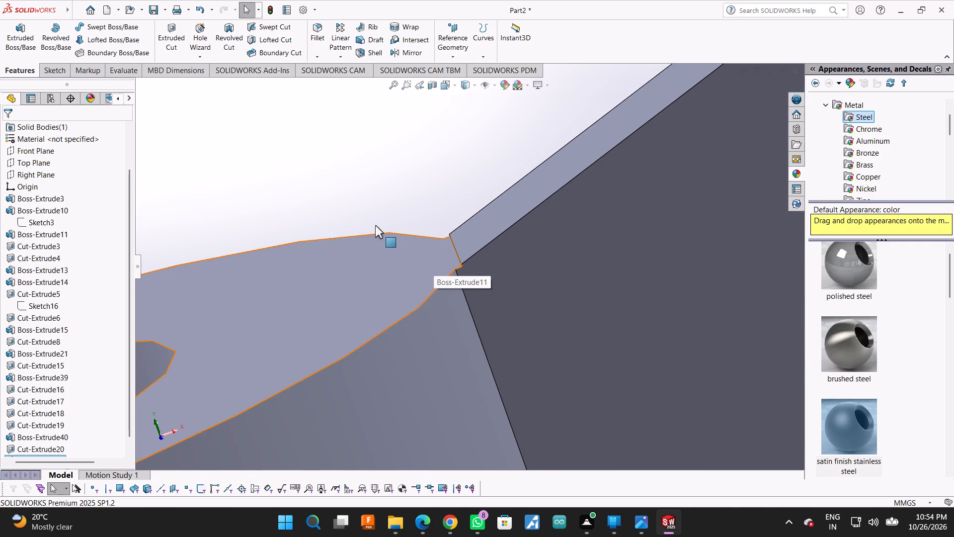
scroll(375, 225, up, 2)
scroll(388, 249, down, 2)
scroll(514, 300, down, 4)
scroll(478, 283, up, 17)
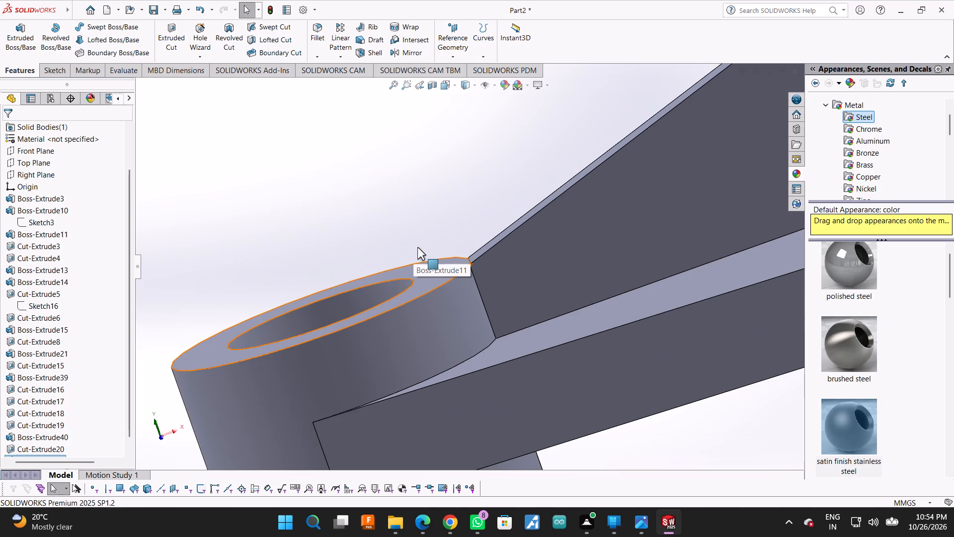
Examine the support-to-boss joint from above and below, and inspect the whole bracket with Rotate View.
right_click(447, 203)
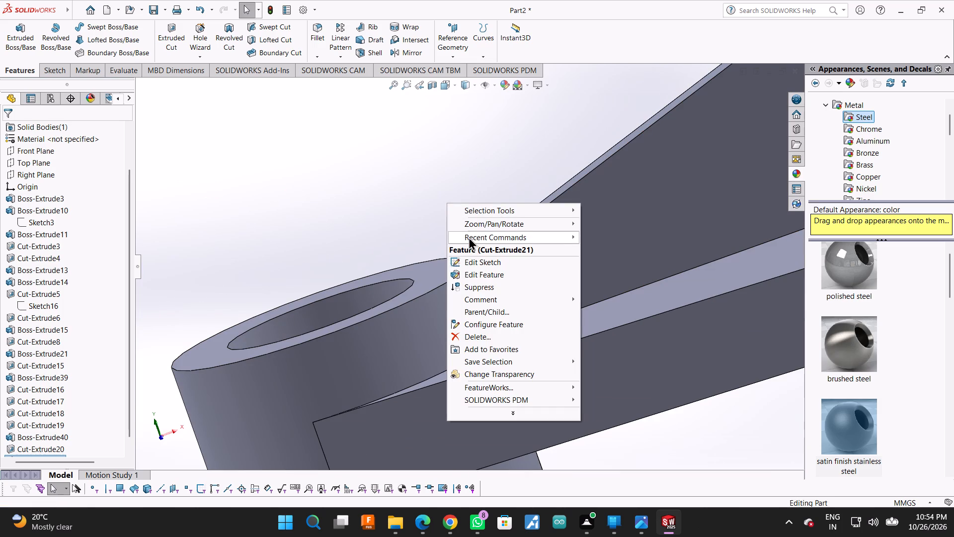
double_click(473, 226)
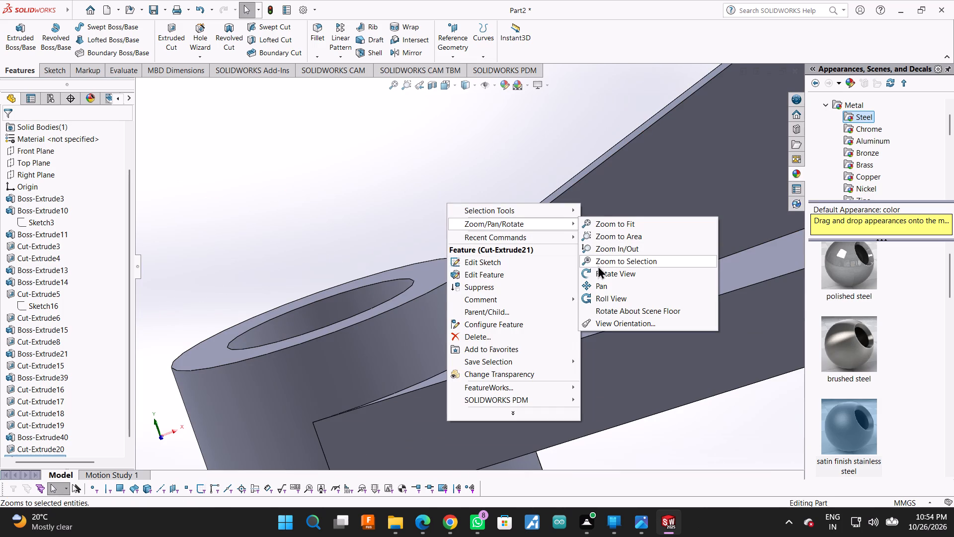
click(598, 270)
click(449, 176)
drag(480, 222, 502, 257)
drag(516, 272, 544, 307)
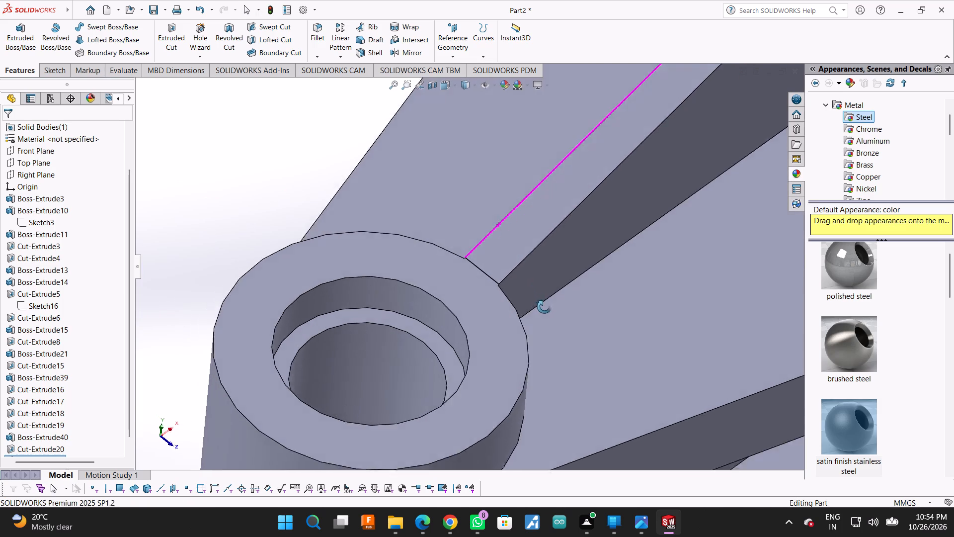
drag(544, 307, 556, 323)
scroll(472, 239, down, 7)
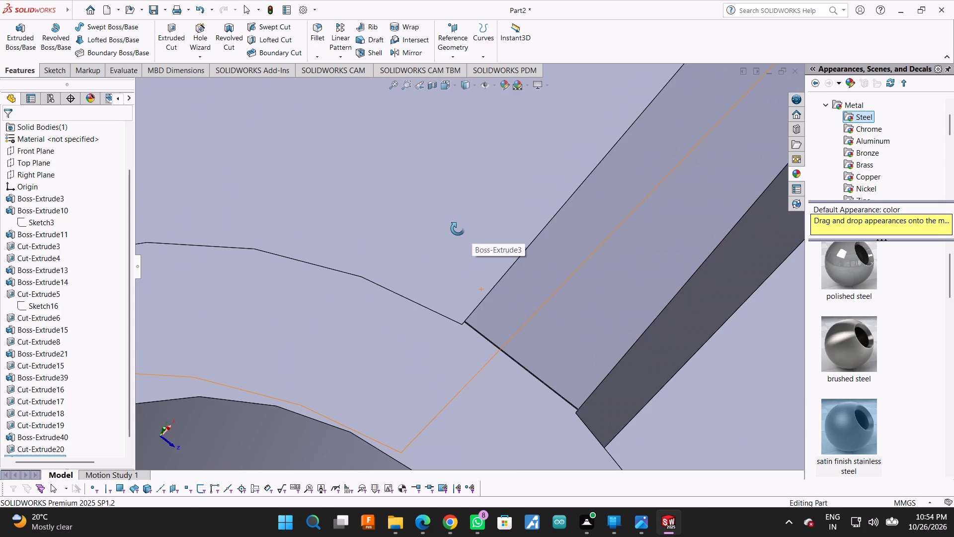
drag(455, 229, 390, 117)
scroll(389, 161, up, 7)
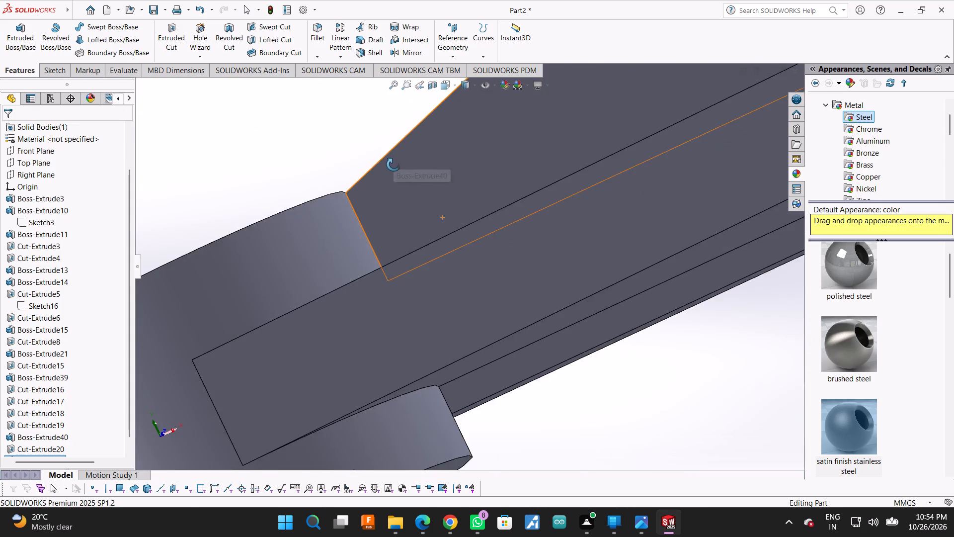
scroll(394, 165, up, 10)
drag(421, 149, 554, 174)
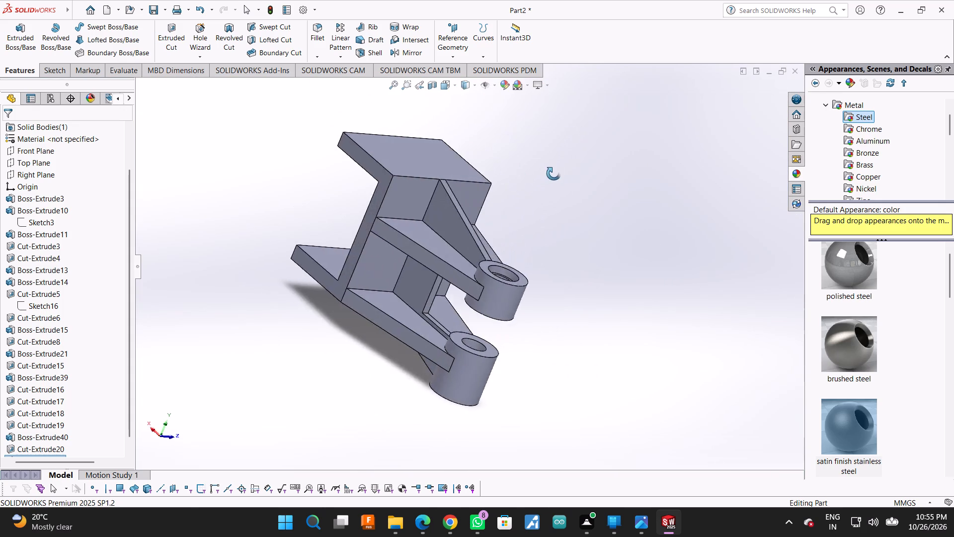
drag(554, 174, 485, 255)
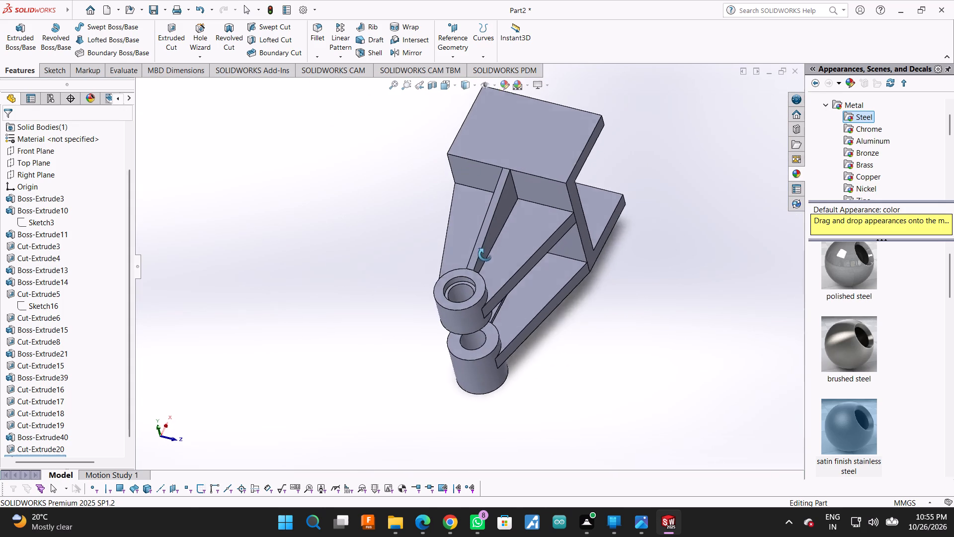
drag(485, 255, 487, 263)
click(523, 149)
right_click(629, 235)
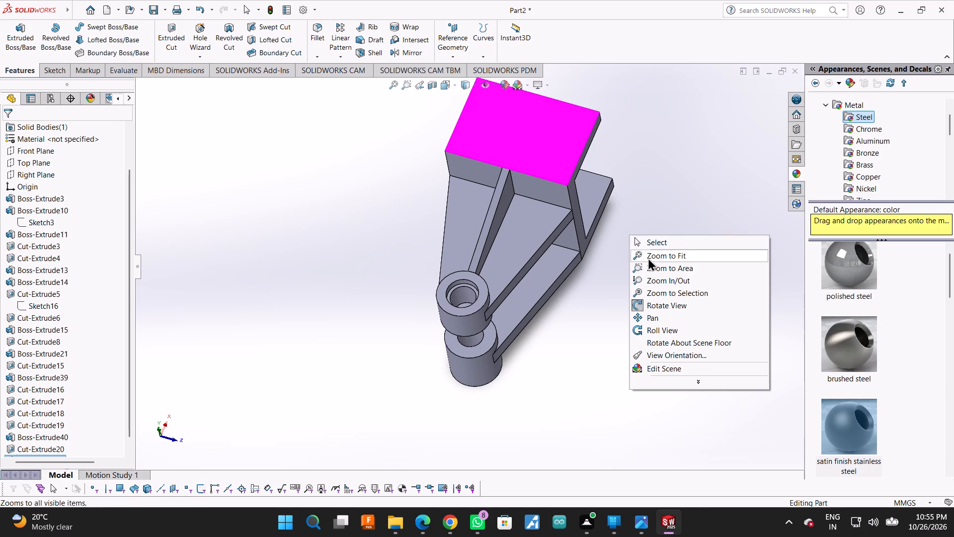
click(649, 173)
key(Escape)
Start a sketch on the back plate's top face and draw two circles with radii of about 6.9 mm and 8.6 mm.
double_click(547, 132)
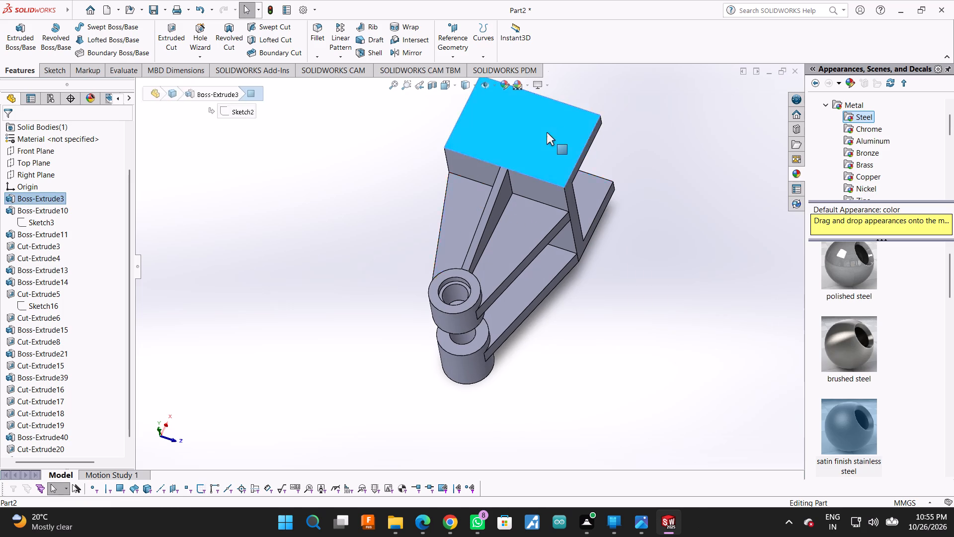
click(688, 170)
key(Escape)
double_click(536, 144)
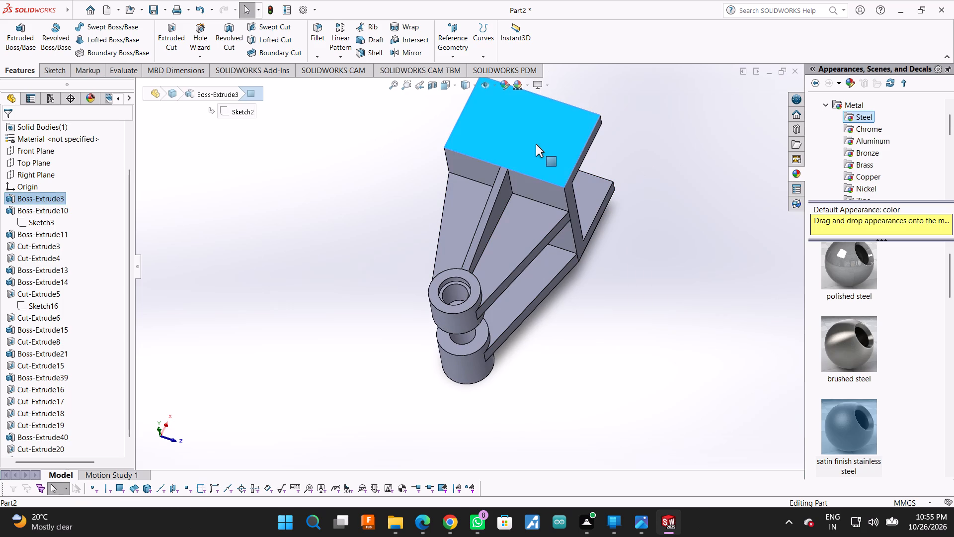
click(536, 144)
key(Escape)
click(536, 144)
double_click(583, 119)
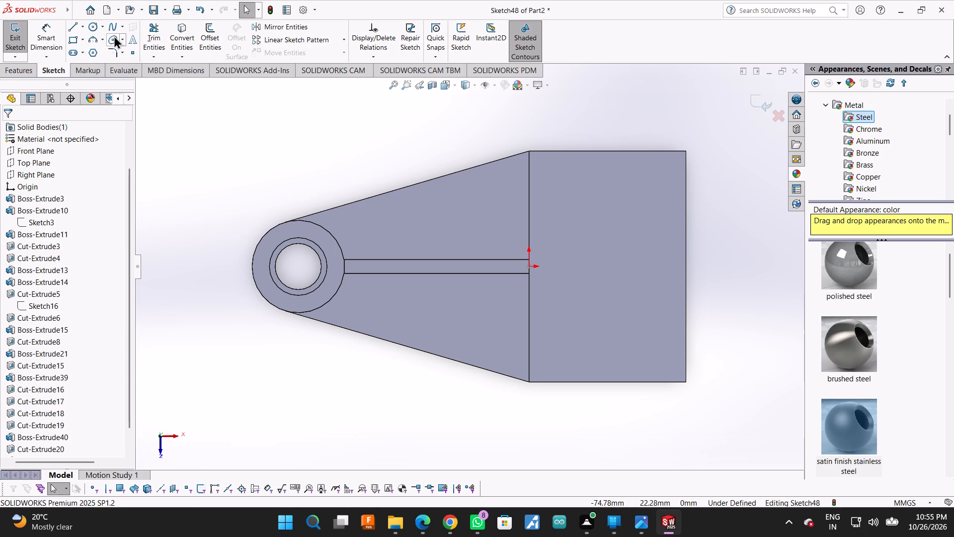
click(89, 25)
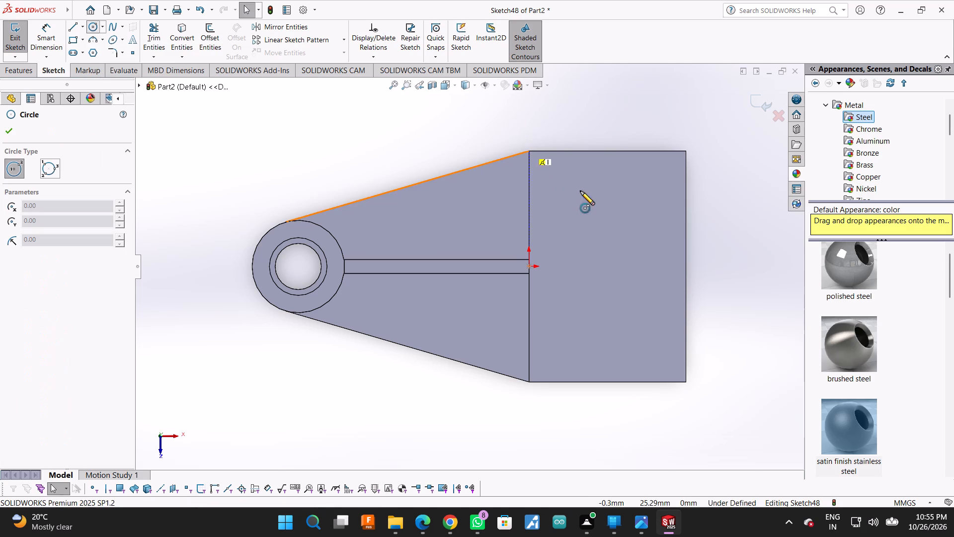
click(639, 192)
click(651, 221)
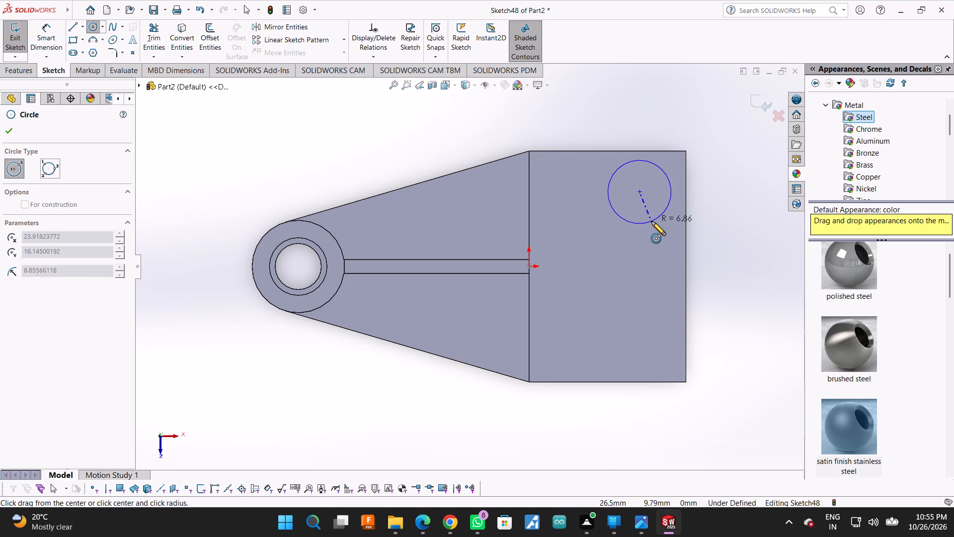
click(634, 330)
click(662, 358)
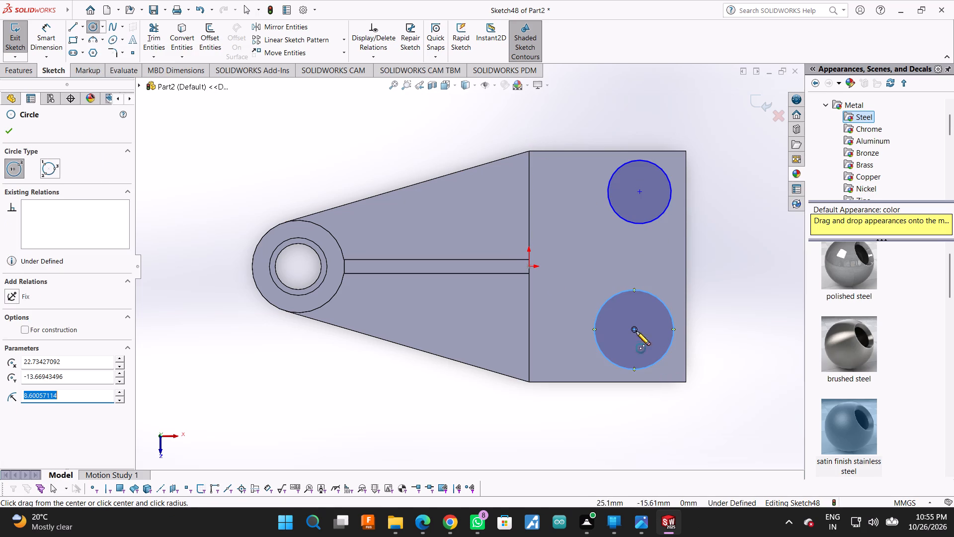
Dimension the smaller circle's centre 10 mm from the top face's rear edge, the one farthest from the bosses.
click(41, 33)
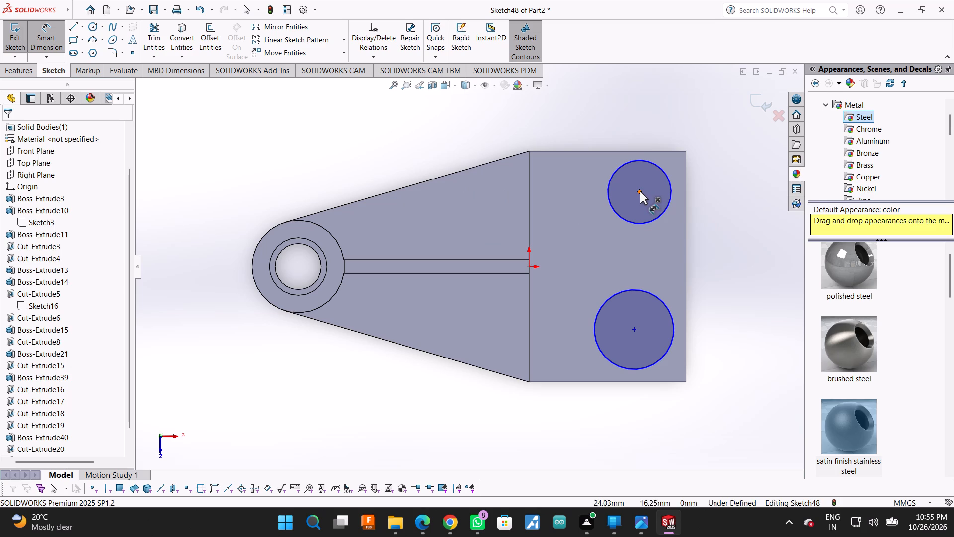
click(640, 191)
click(686, 206)
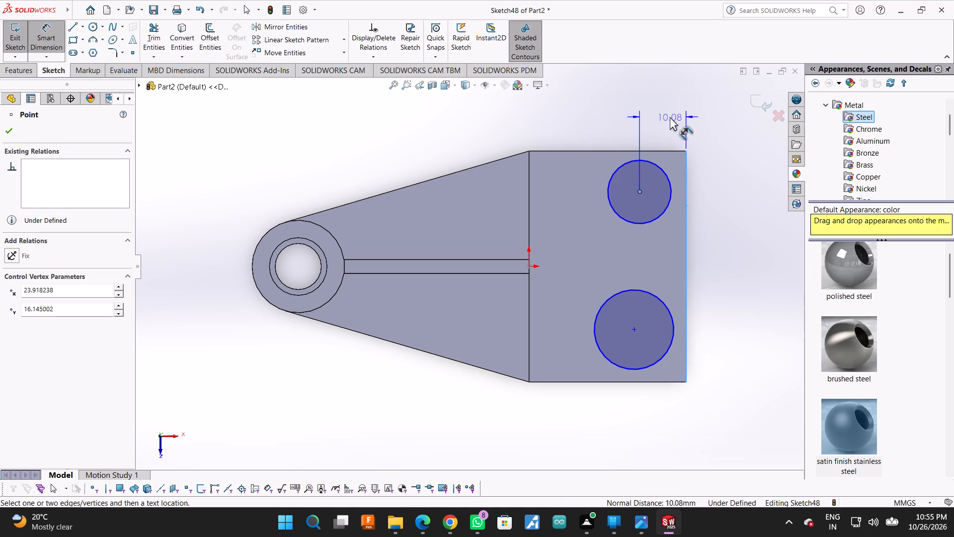
click(670, 117)
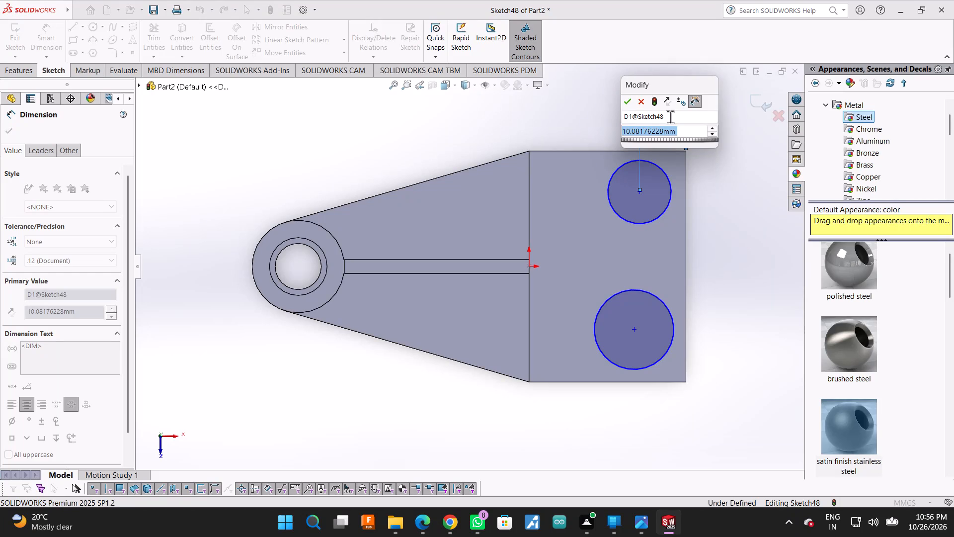
text(10)
key(Return)
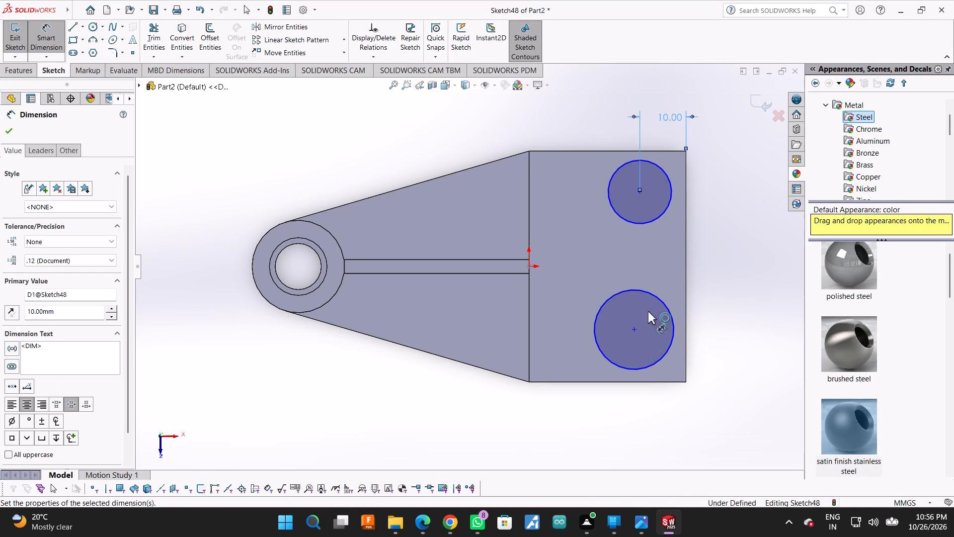
Dimension the distance from the smaller circle's centre to the top face's nearest side edge.
click(638, 189)
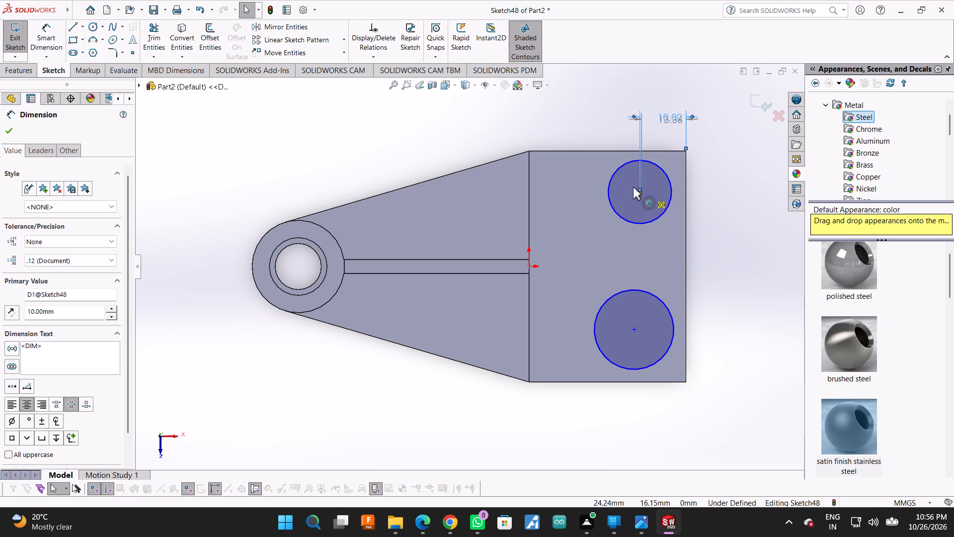
key(Escape)
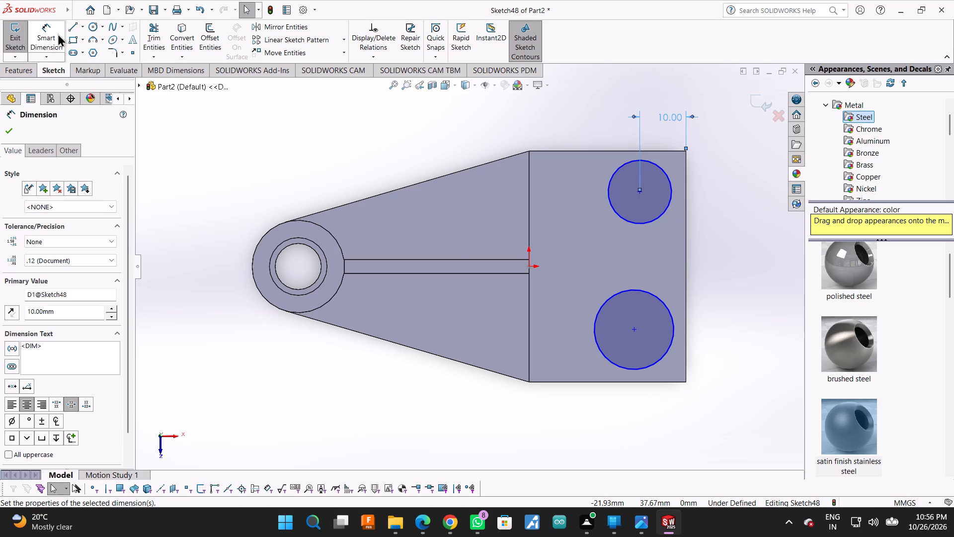
double_click(54, 32)
click(642, 192)
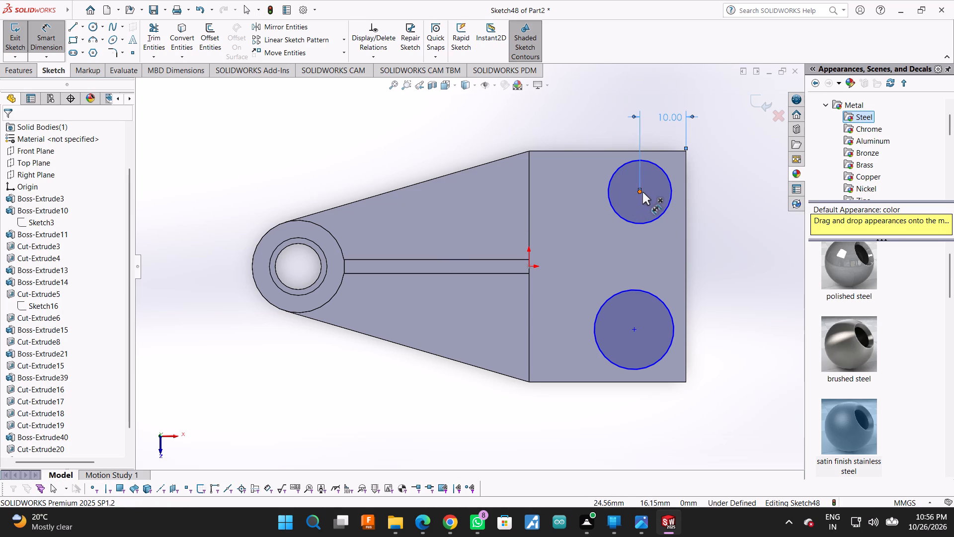
click(642, 150)
double_click(716, 164)
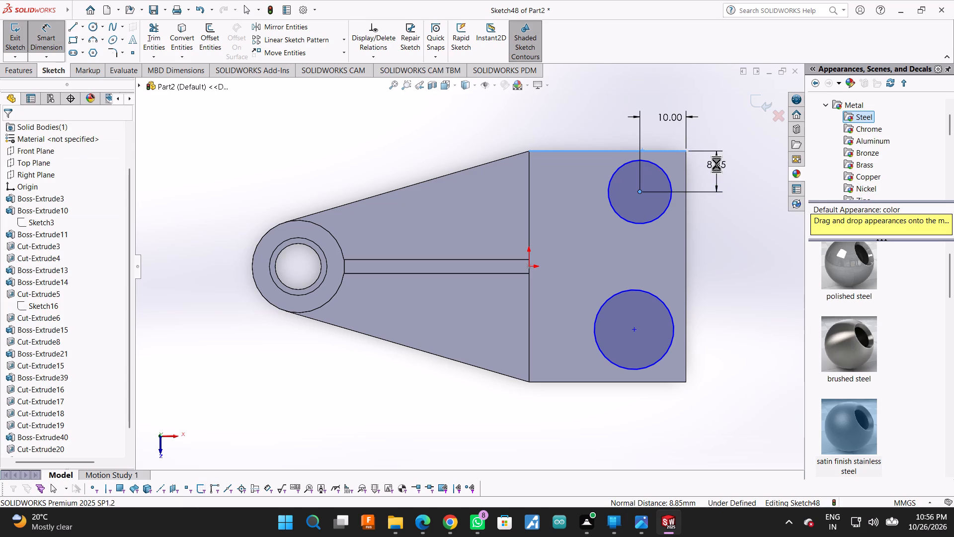
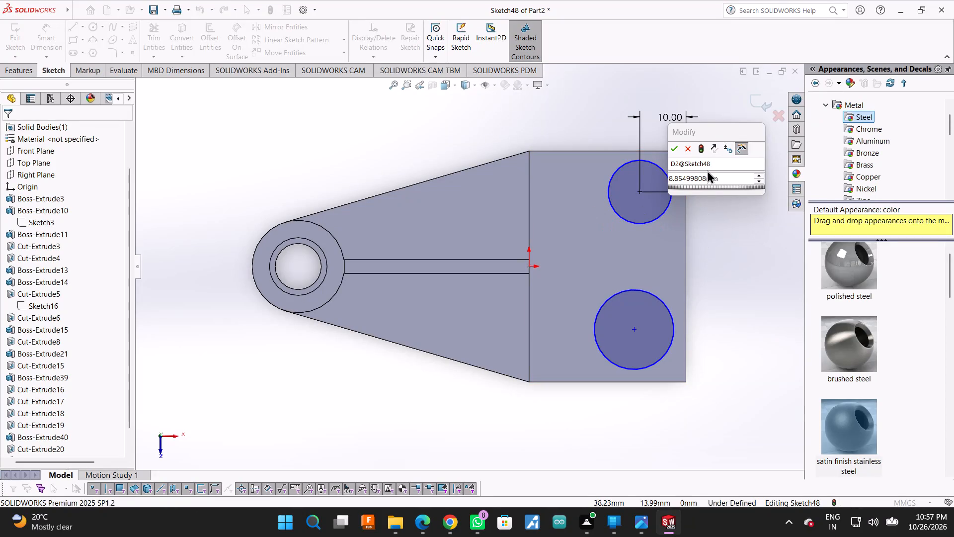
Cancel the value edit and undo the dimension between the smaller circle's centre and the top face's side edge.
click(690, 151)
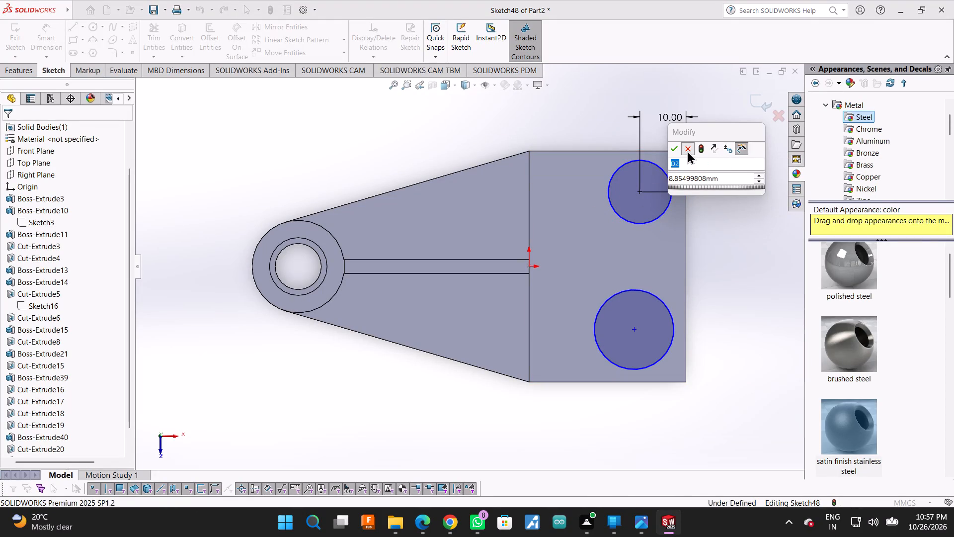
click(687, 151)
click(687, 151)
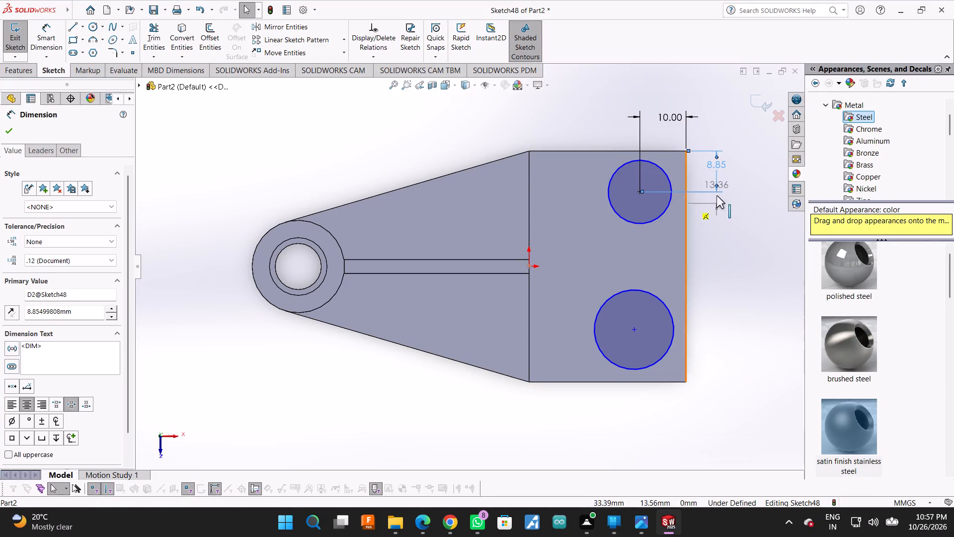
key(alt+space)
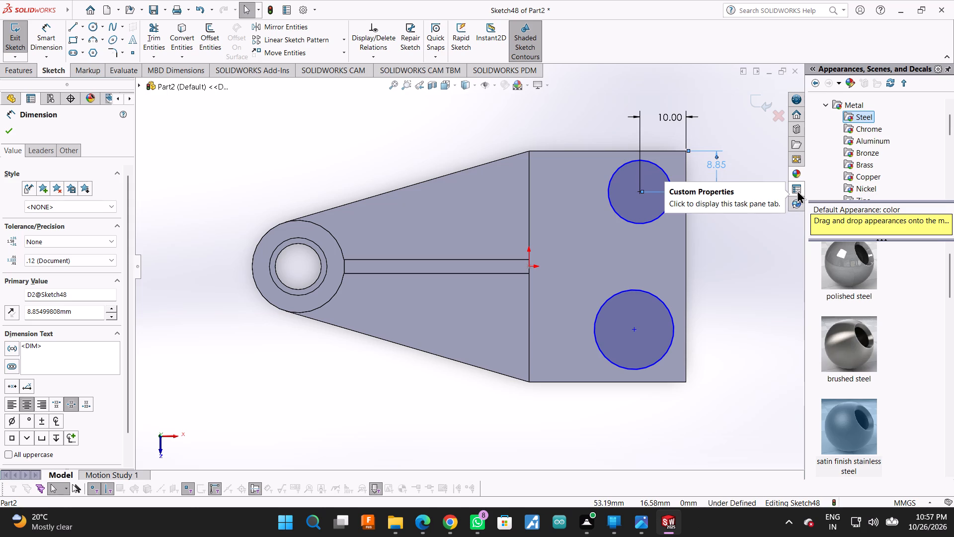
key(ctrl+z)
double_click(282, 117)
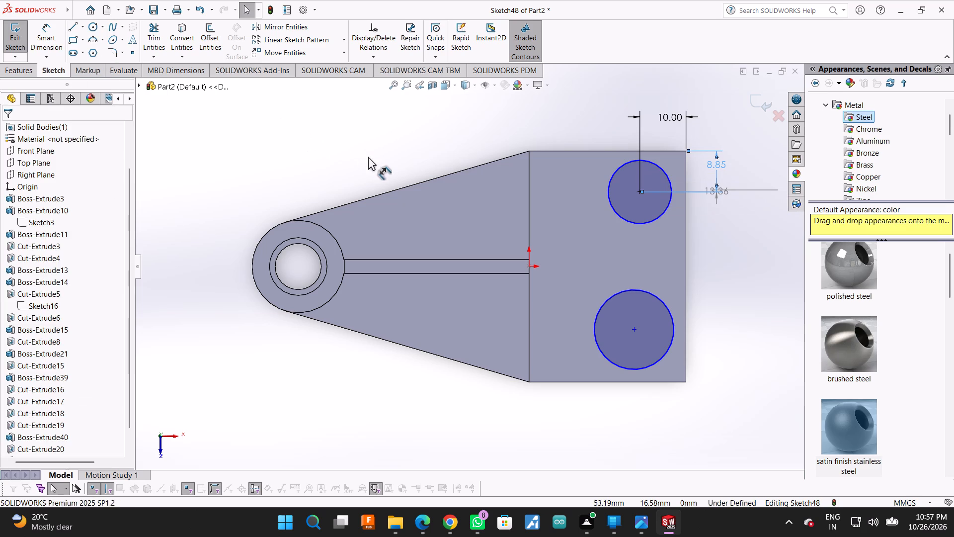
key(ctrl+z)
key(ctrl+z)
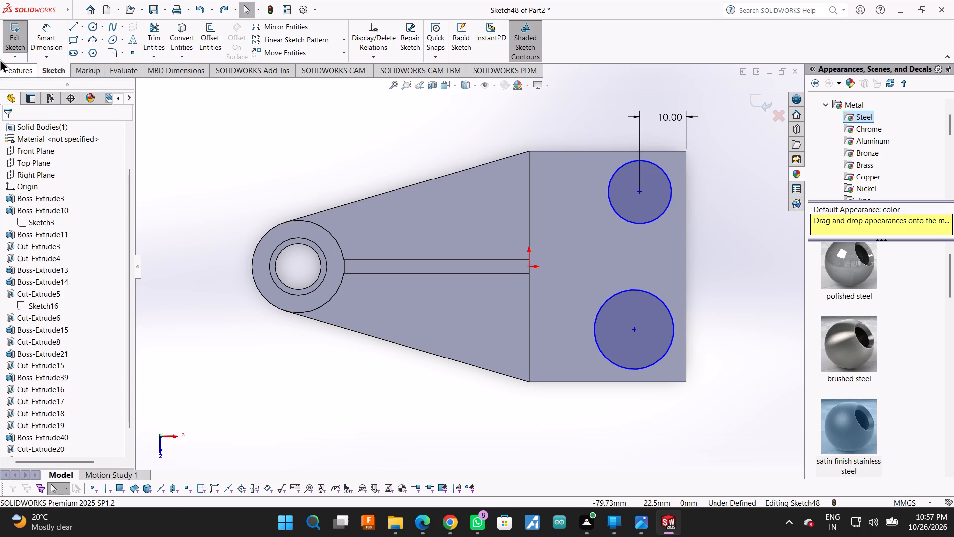
Dimension the larger circle's centre 10 mm from the top face's rear edge, the one farthest from the bosses.
double_click(38, 32)
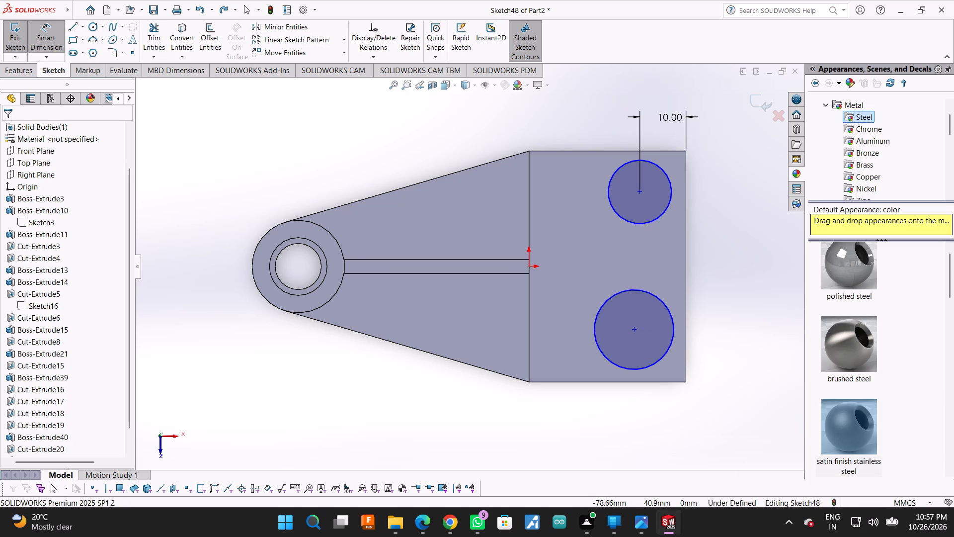
click(632, 329)
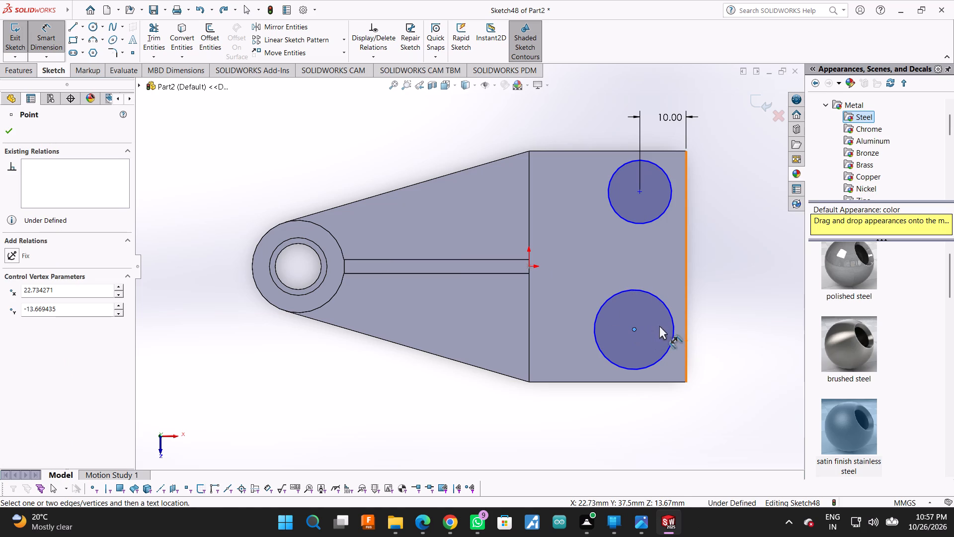
double_click(685, 324)
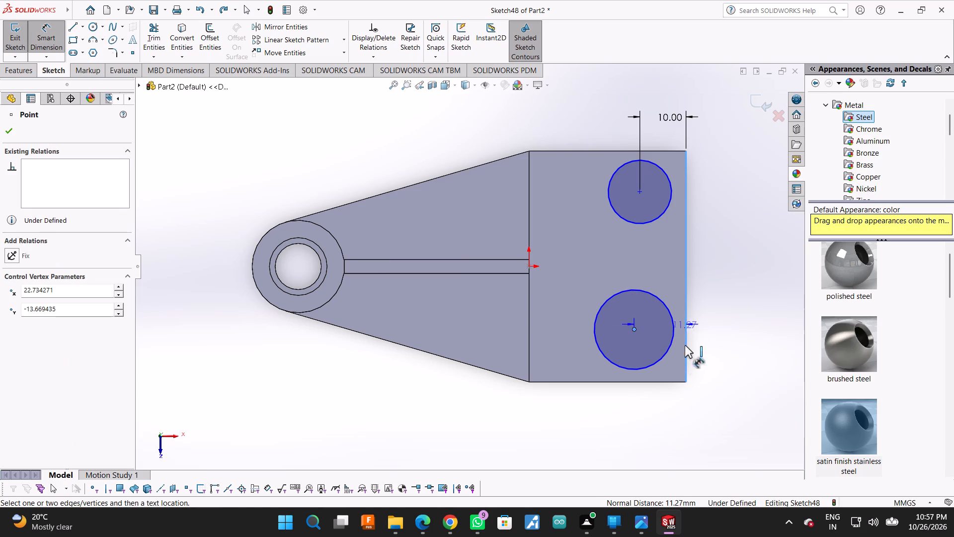
click(662, 411)
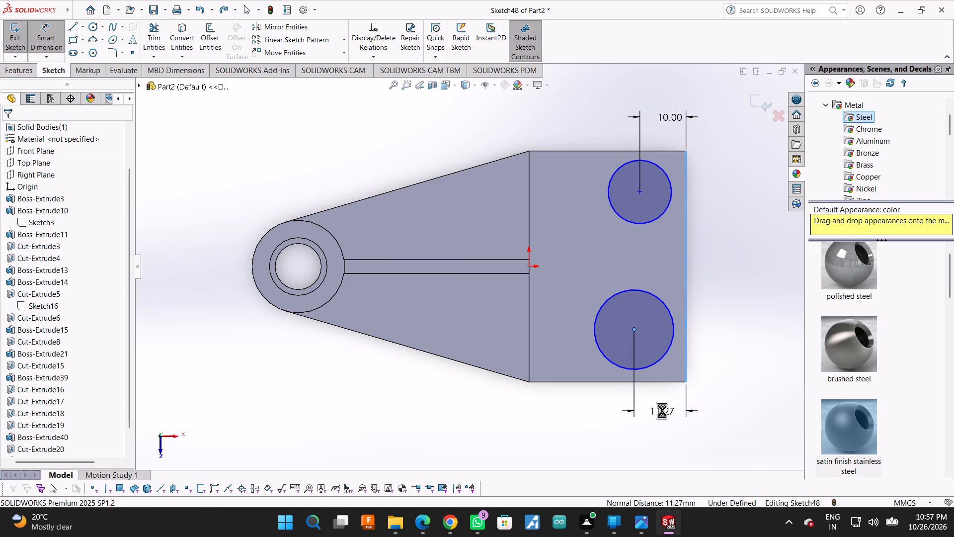
text(10)
key(Return)
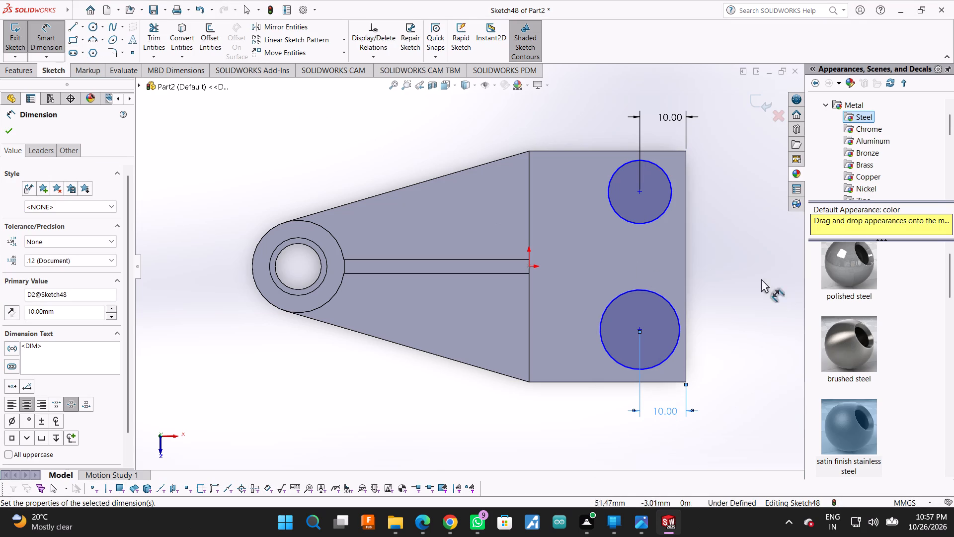
Dimension the larger circle's diameter.
click(671, 309)
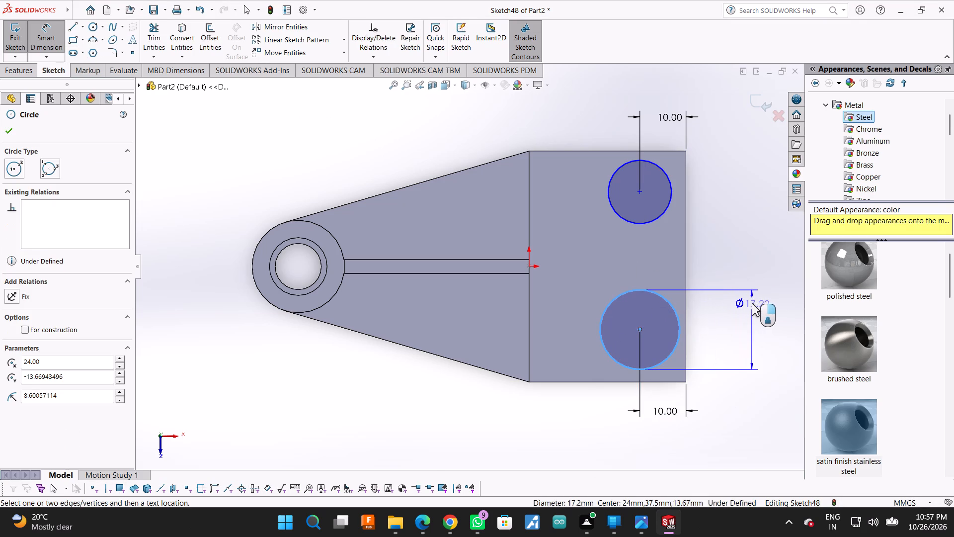
click(752, 303)
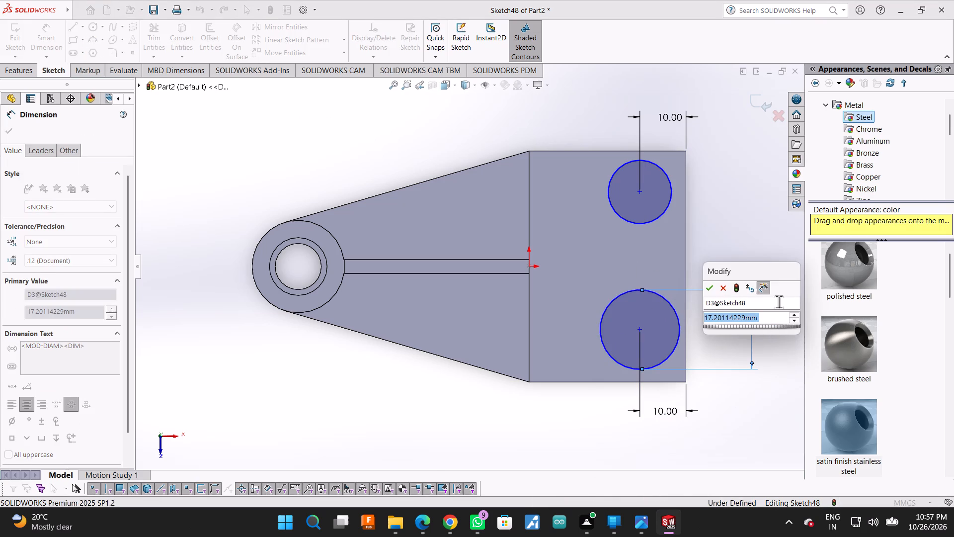
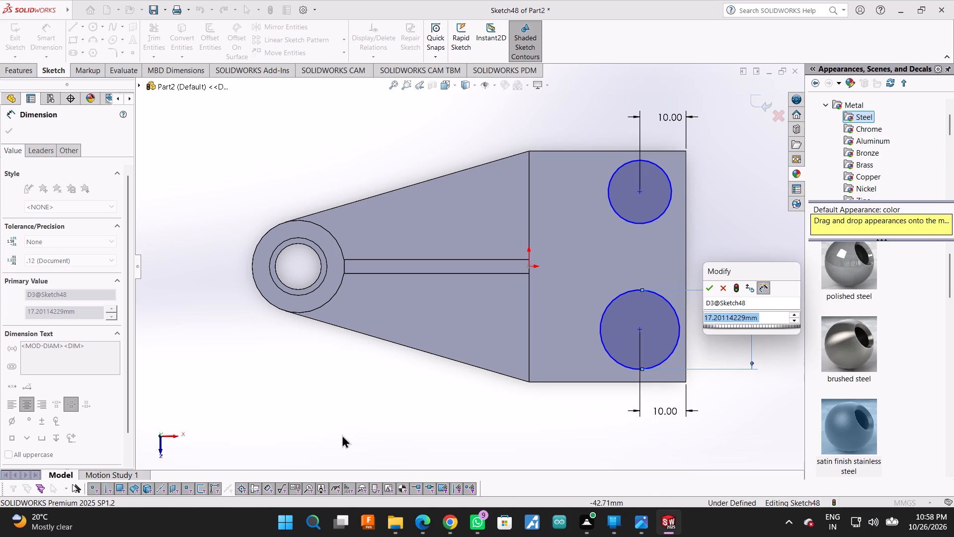
Set the larger circle's diameter to 9 mm.
key(9)
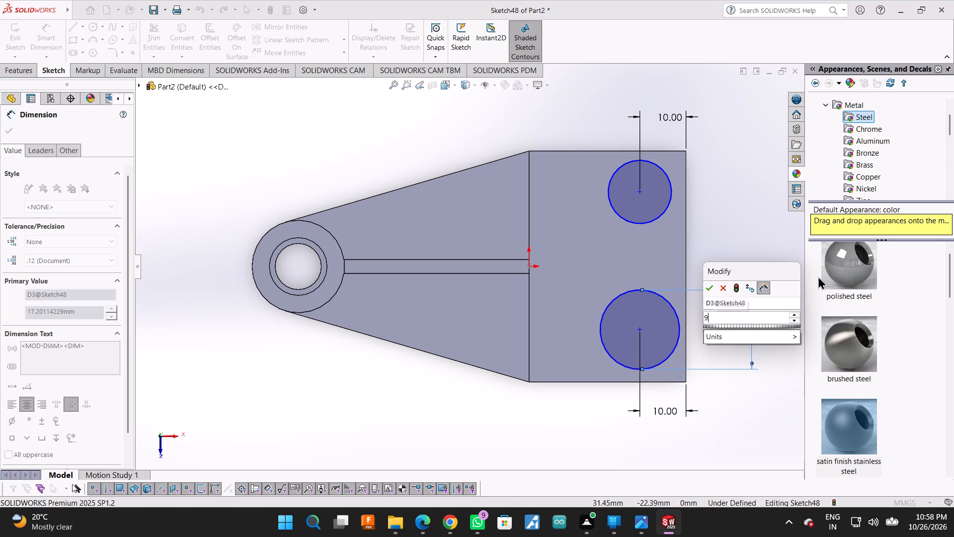
key(Return)
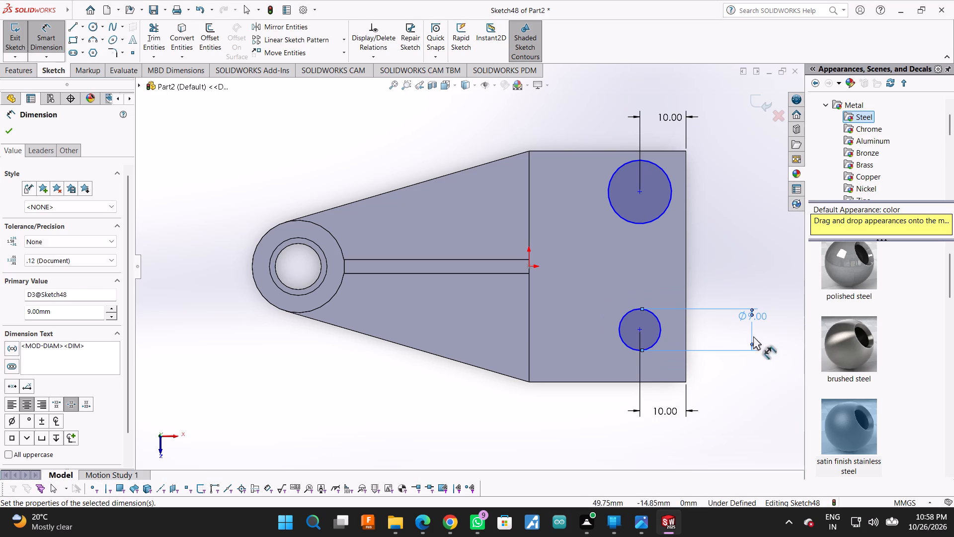
Dimension the other circle, near the top face's −Z side edge, to a diameter of 9 mm.
double_click(673, 196)
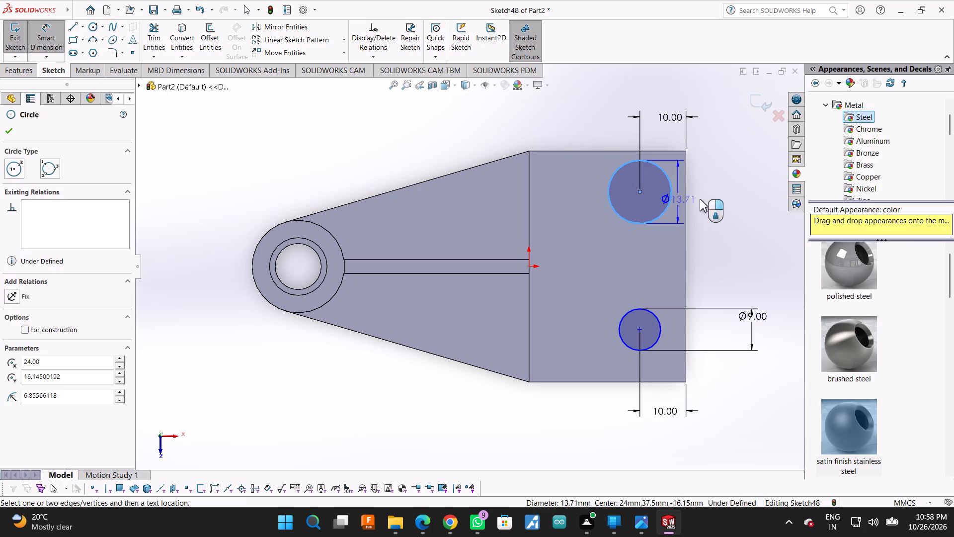
click(760, 210)
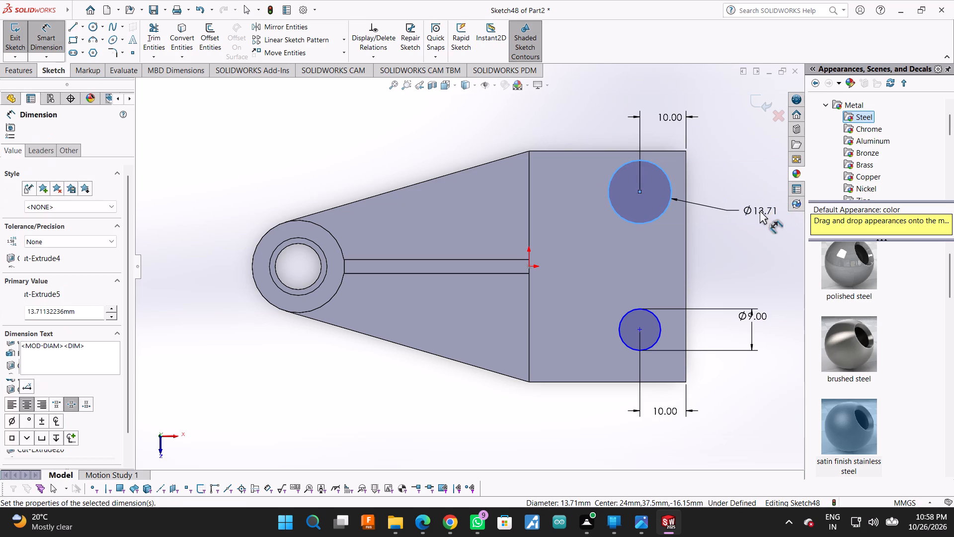
key(9)
key(Return)
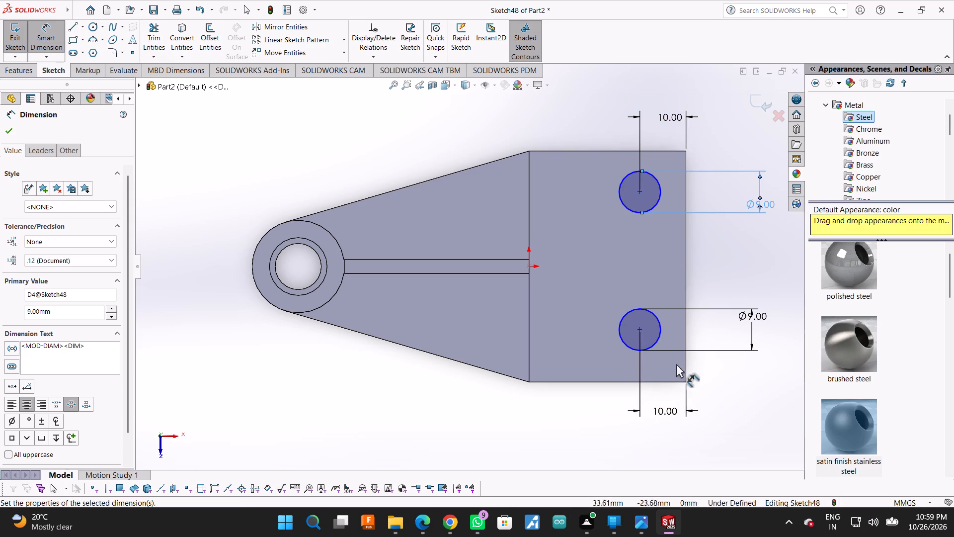
Dimension the +Z circle's centre 8 mm from the top face's nearest side edge.
click(639, 329)
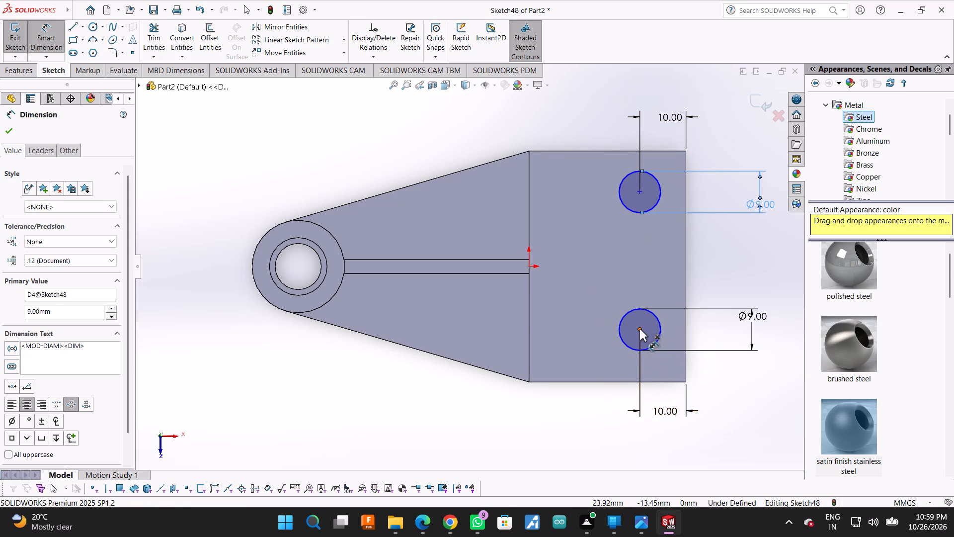
click(645, 380)
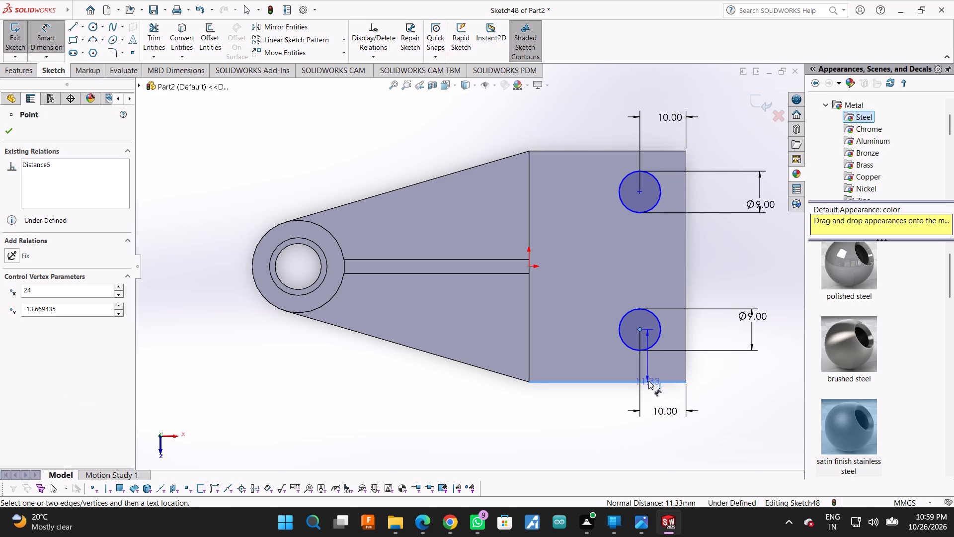
click(731, 383)
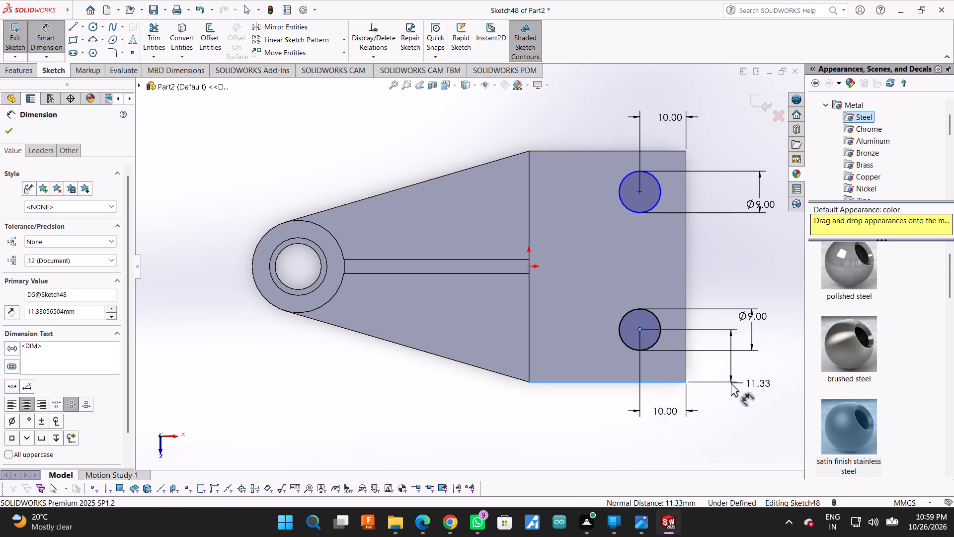
key(8)
key(Return)
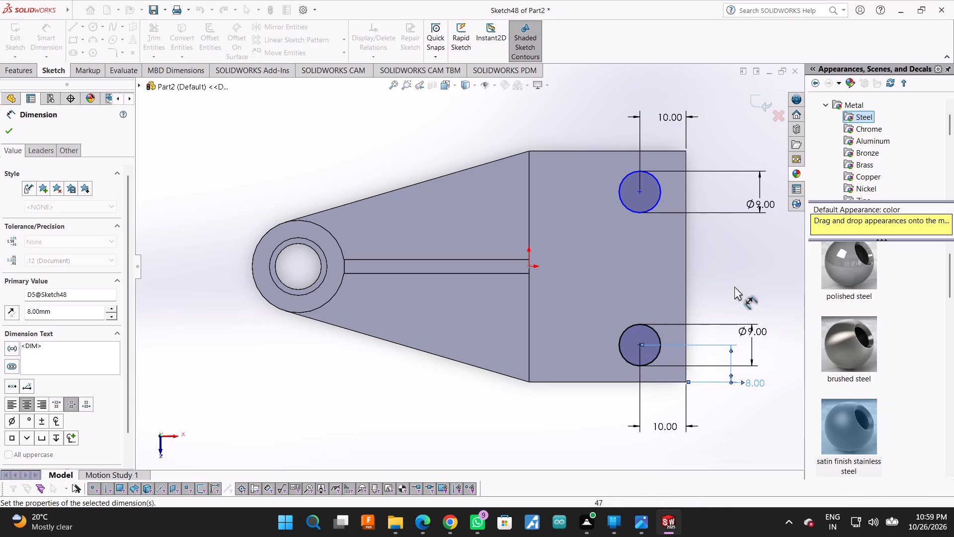
Dimension the −Z circle's centre 8 mm from the top face's nearest side edge.
click(639, 189)
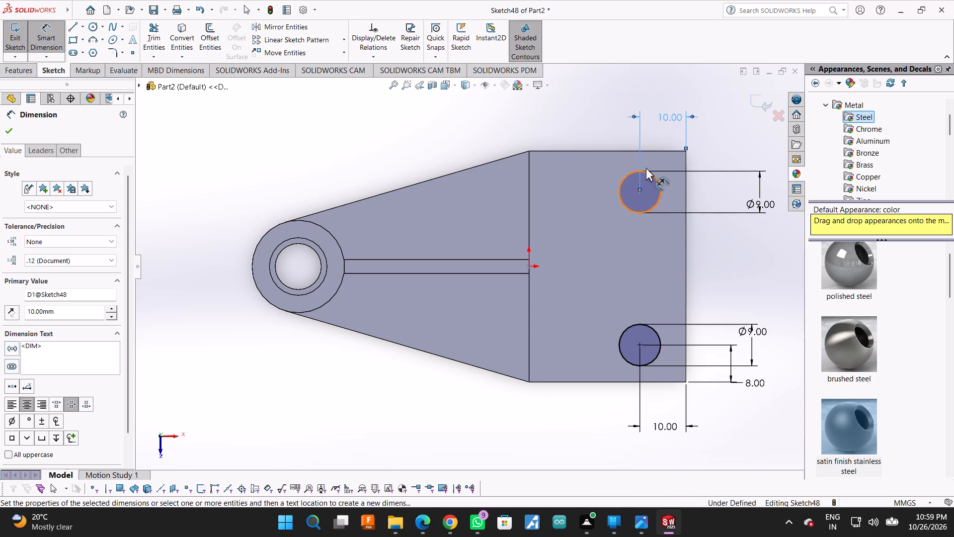
click(474, 142)
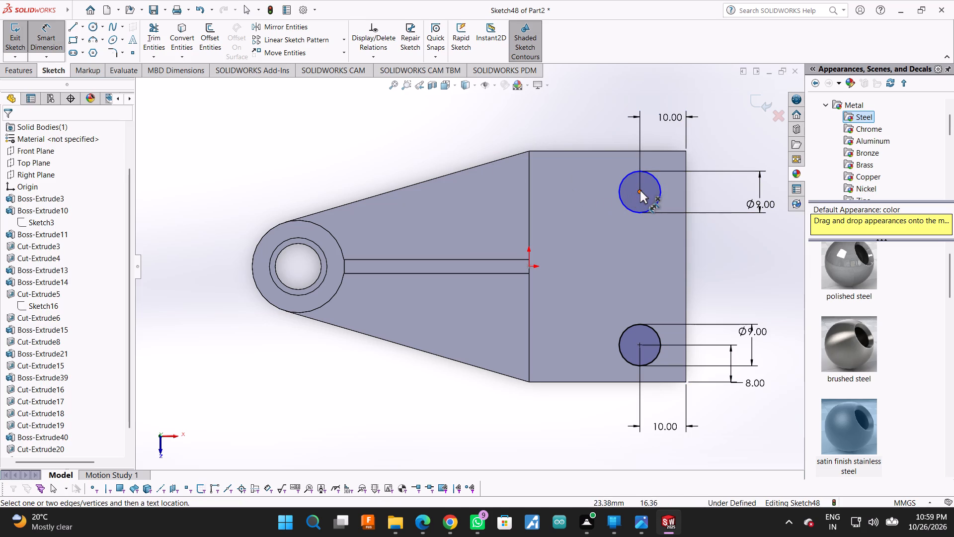
click(656, 153)
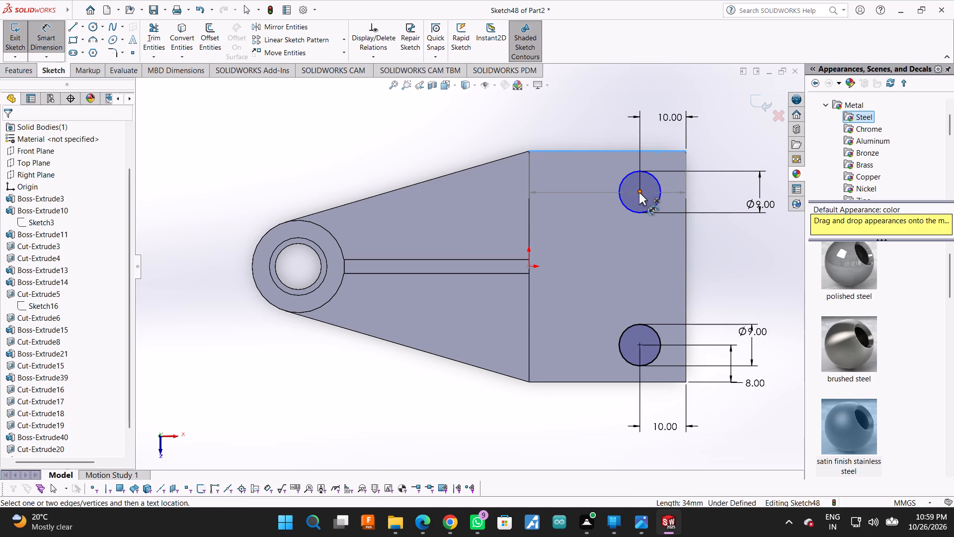
click(639, 191)
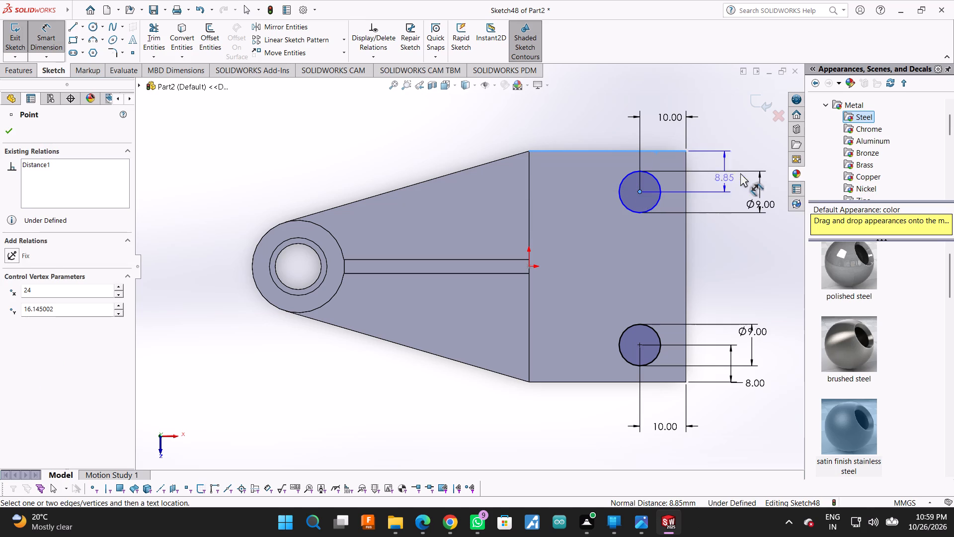
click(742, 172)
key(8)
key(Return)
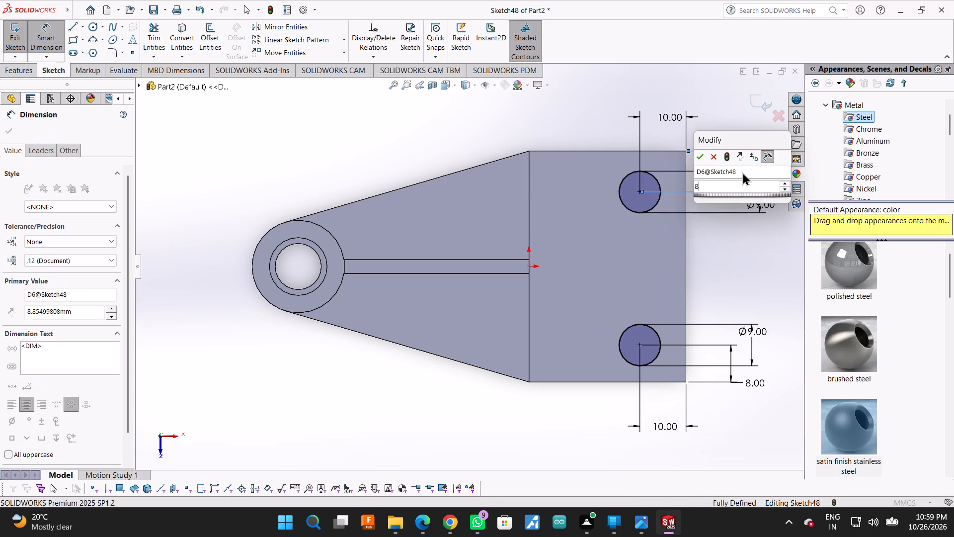
Add a driven dimension for the spacing between the two circles' centres.
click(640, 187)
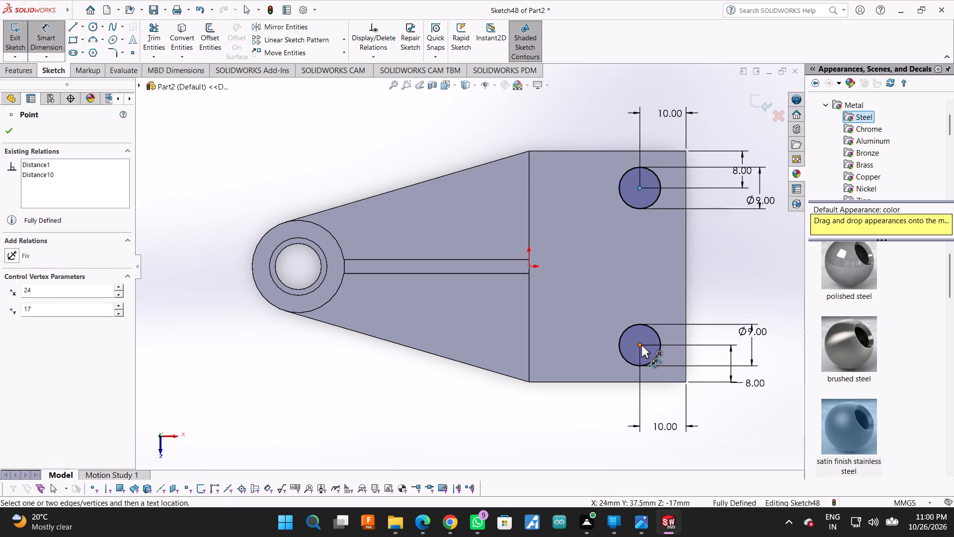
click(640, 345)
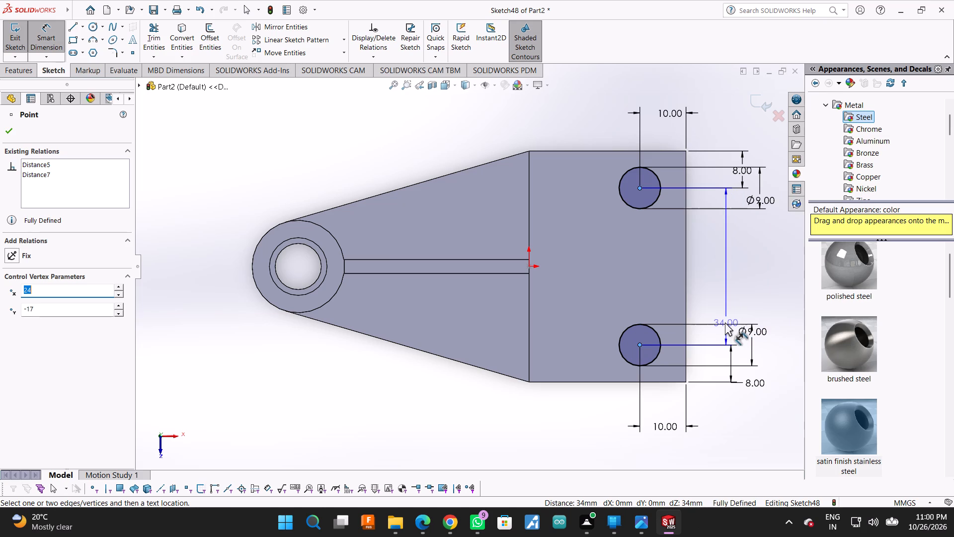
click(723, 322)
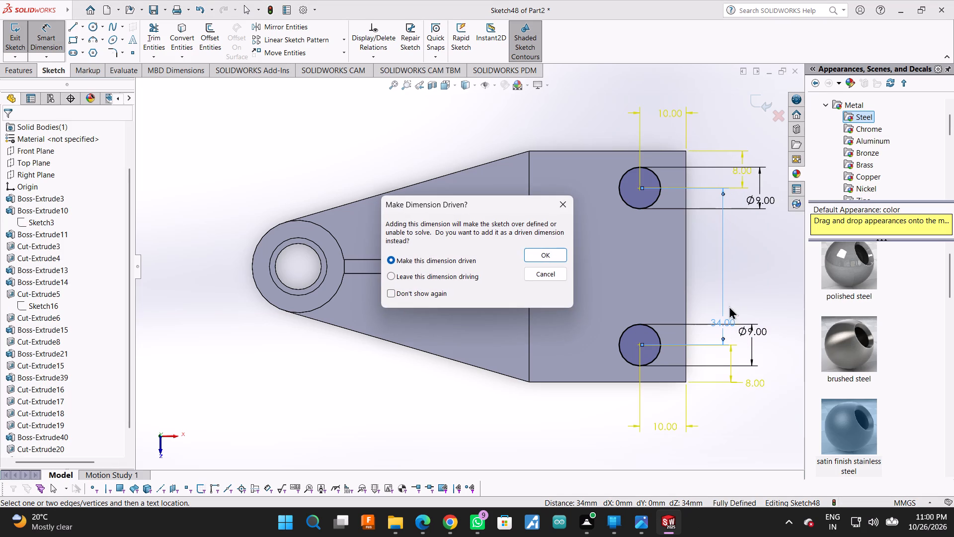
double_click(556, 258)
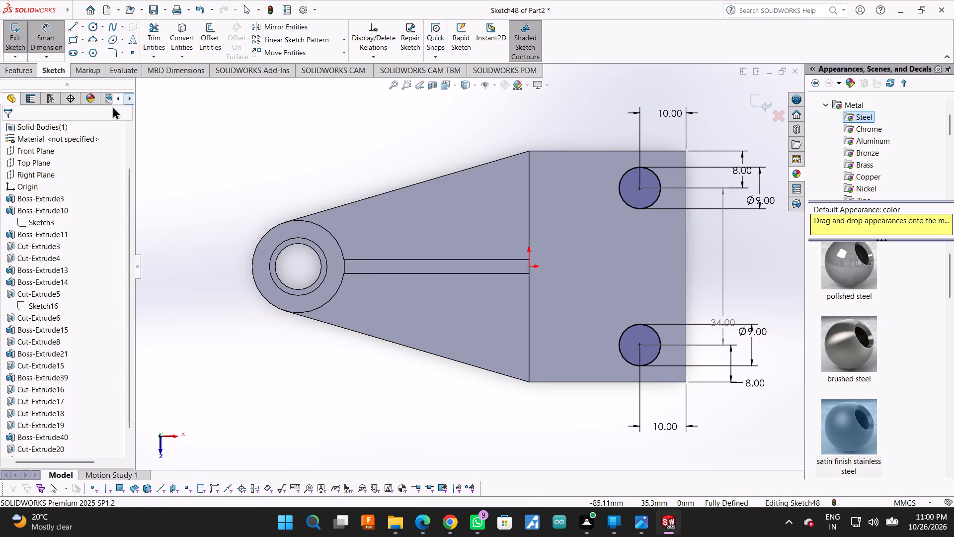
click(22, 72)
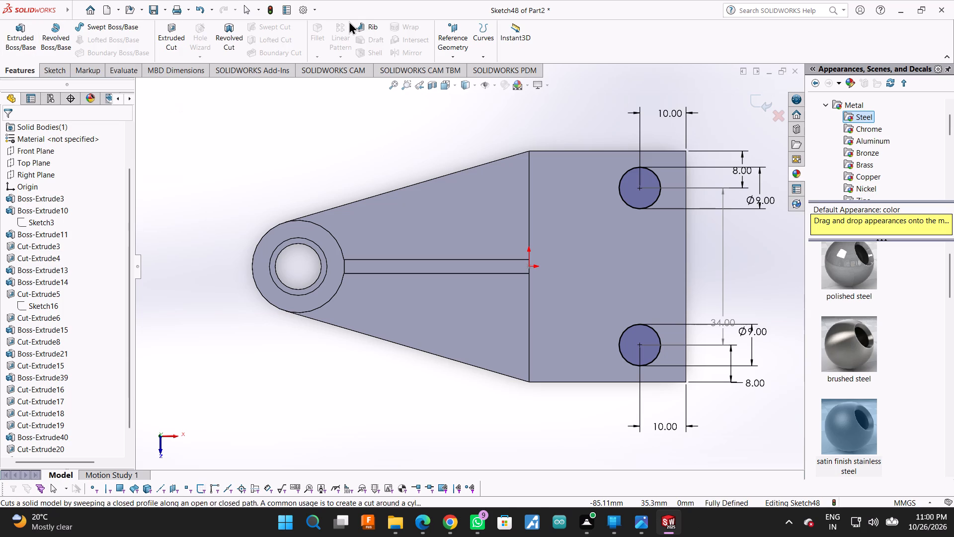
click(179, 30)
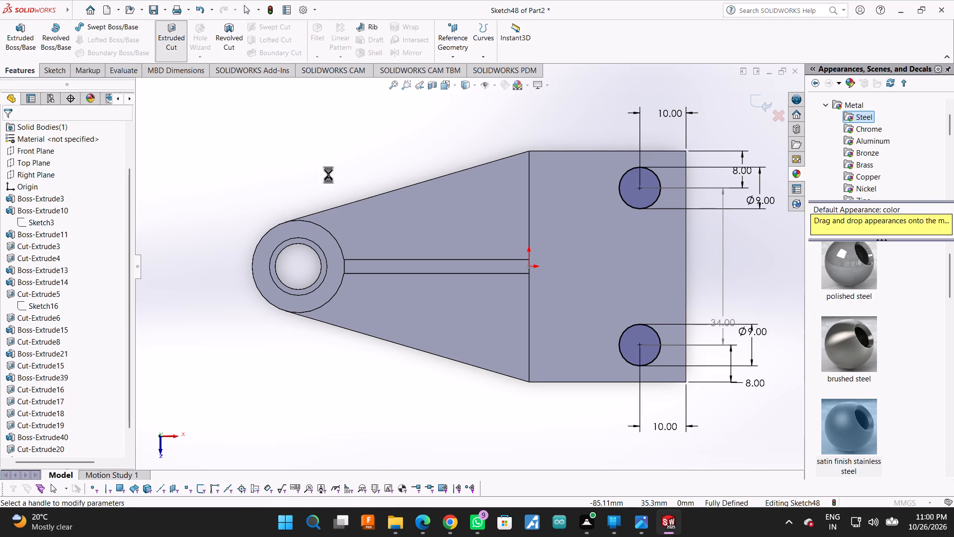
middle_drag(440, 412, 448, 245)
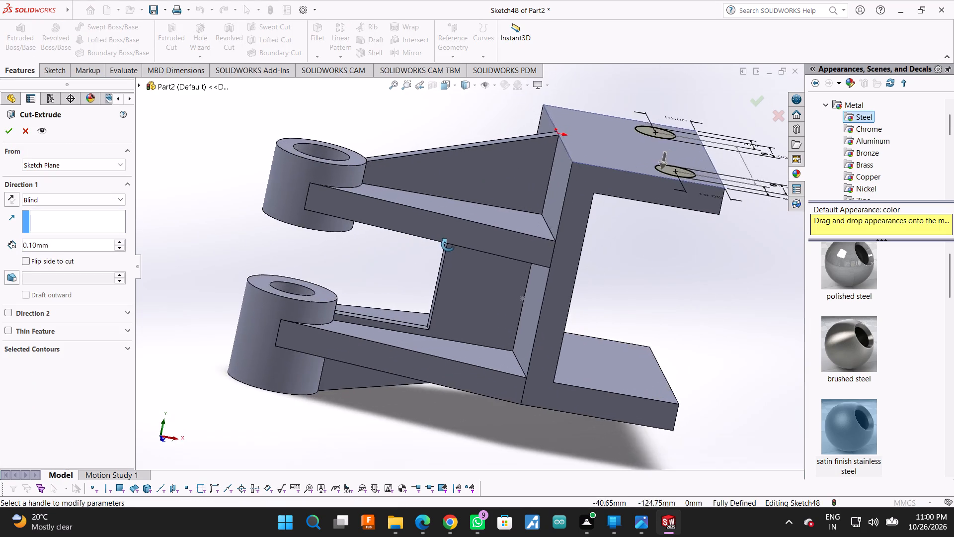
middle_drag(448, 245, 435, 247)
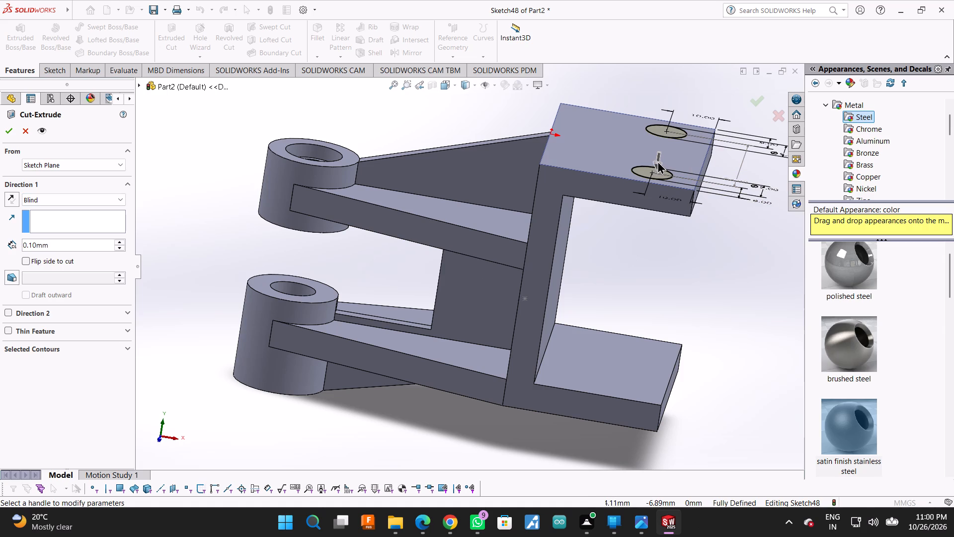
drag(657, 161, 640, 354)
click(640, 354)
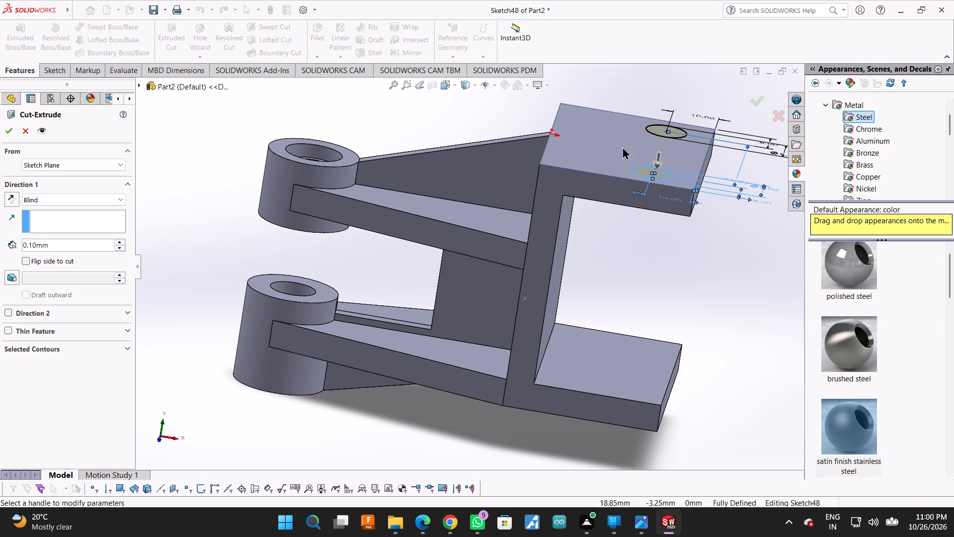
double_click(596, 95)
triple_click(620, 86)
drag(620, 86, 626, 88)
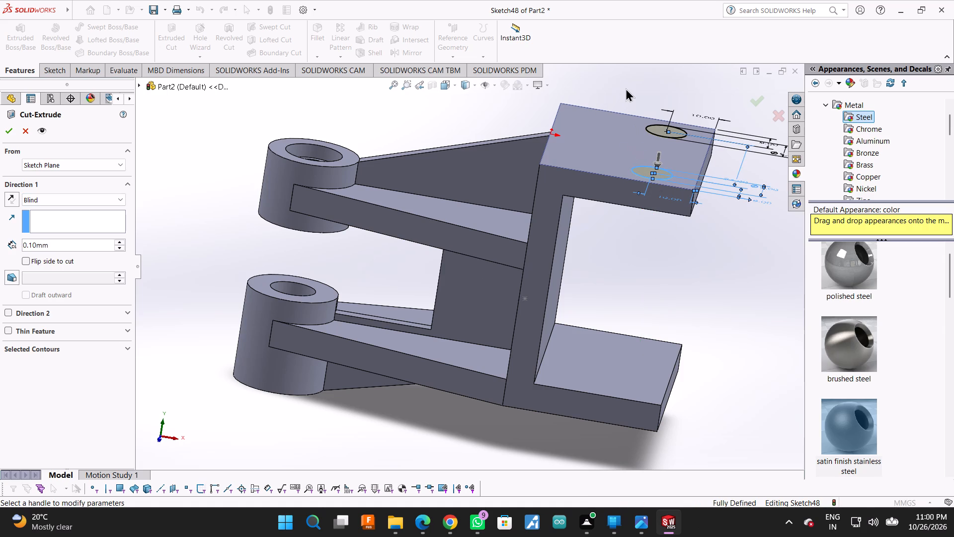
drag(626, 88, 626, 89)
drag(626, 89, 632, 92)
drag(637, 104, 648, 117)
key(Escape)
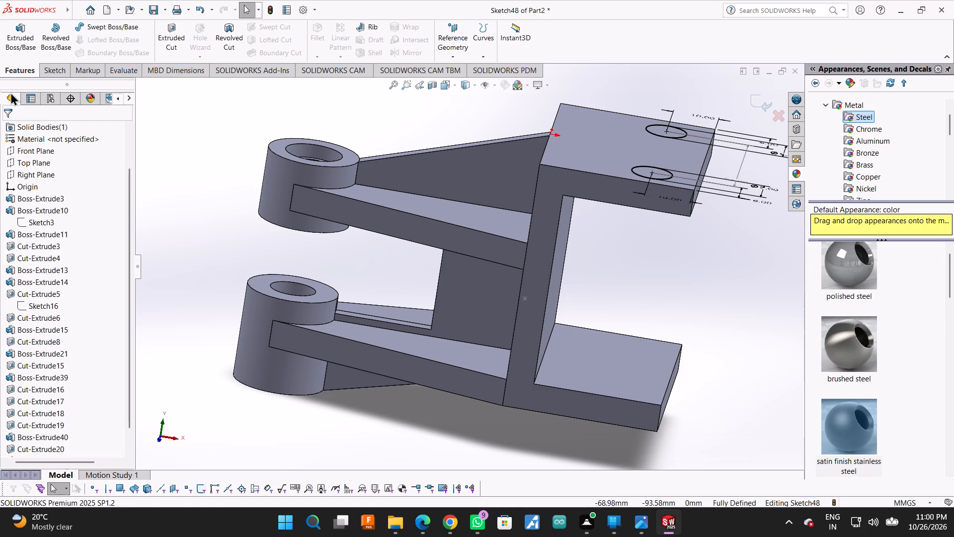
Cut-extrude both circles blind to a depth of 59.10 mm, down through the upper and lower flanges of the bracket.
click(164, 32)
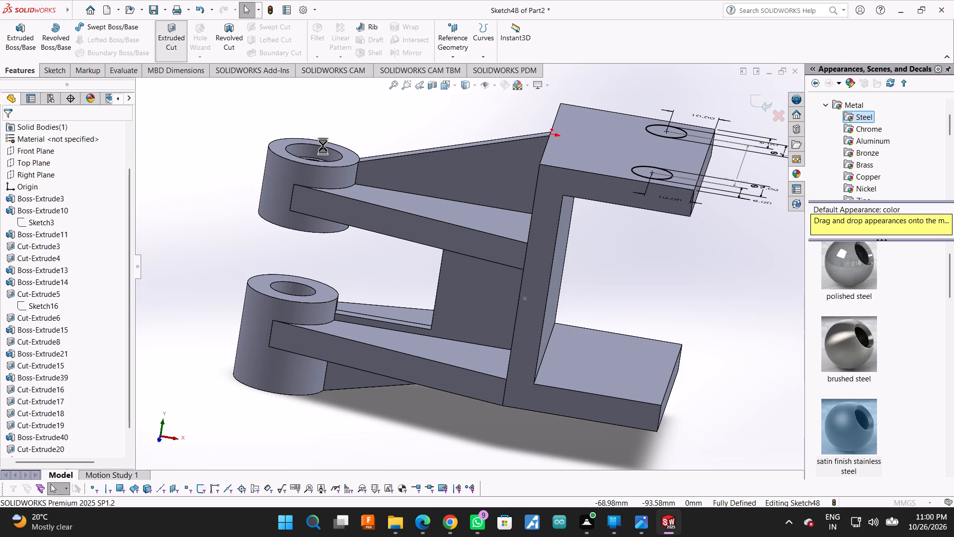
click(657, 159)
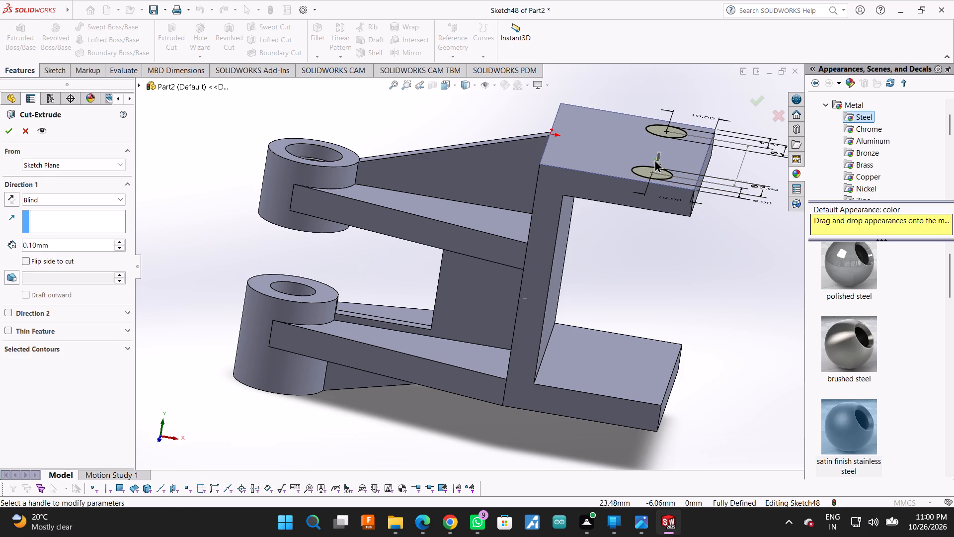
drag(657, 162, 655, 208)
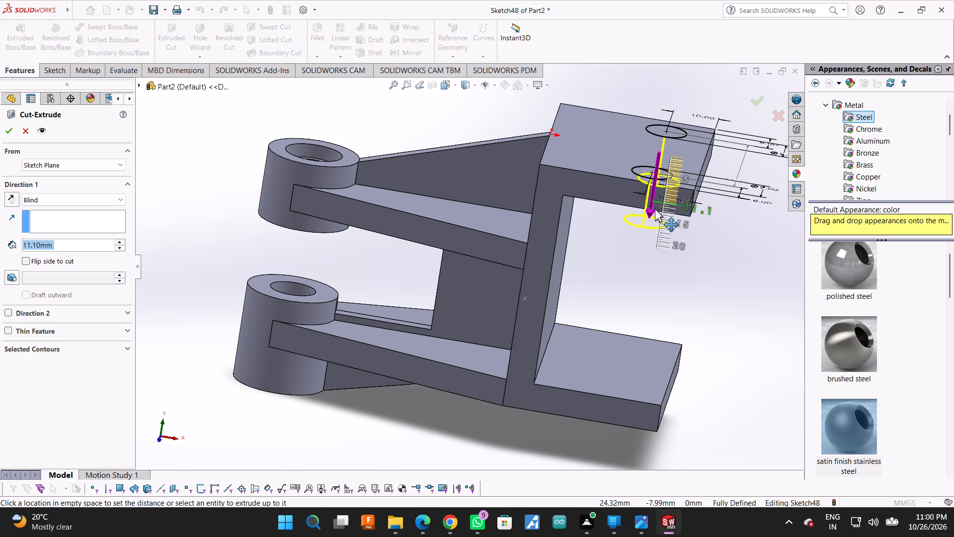
drag(655, 208, 612, 411)
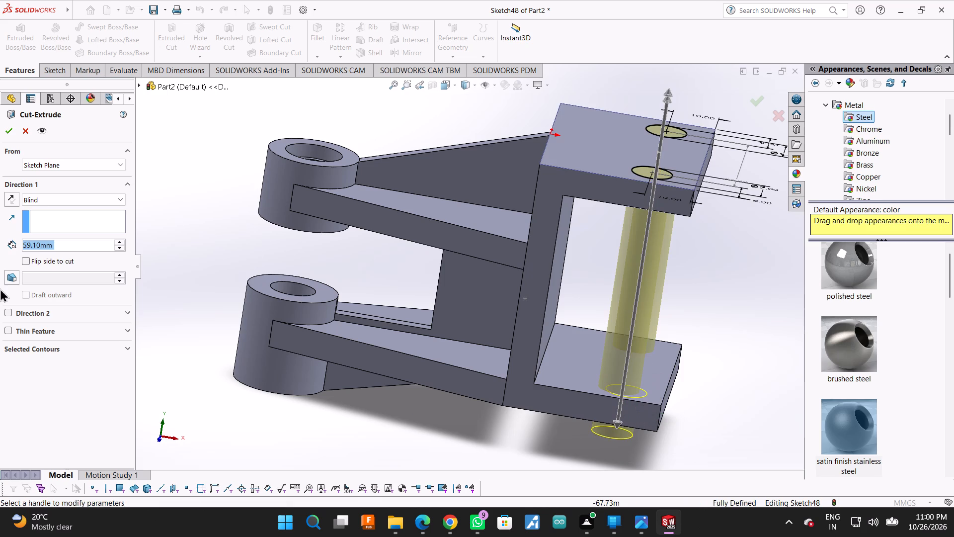
click(8, 131)
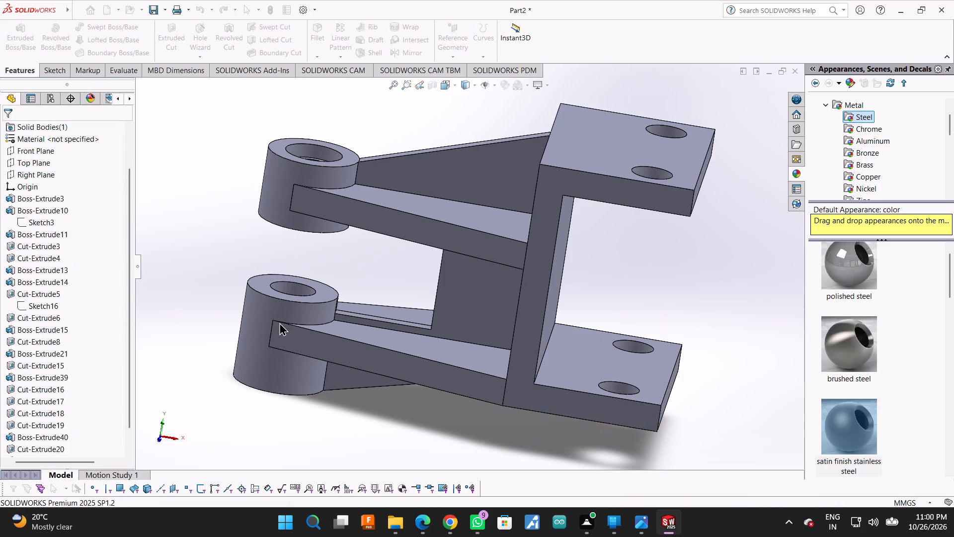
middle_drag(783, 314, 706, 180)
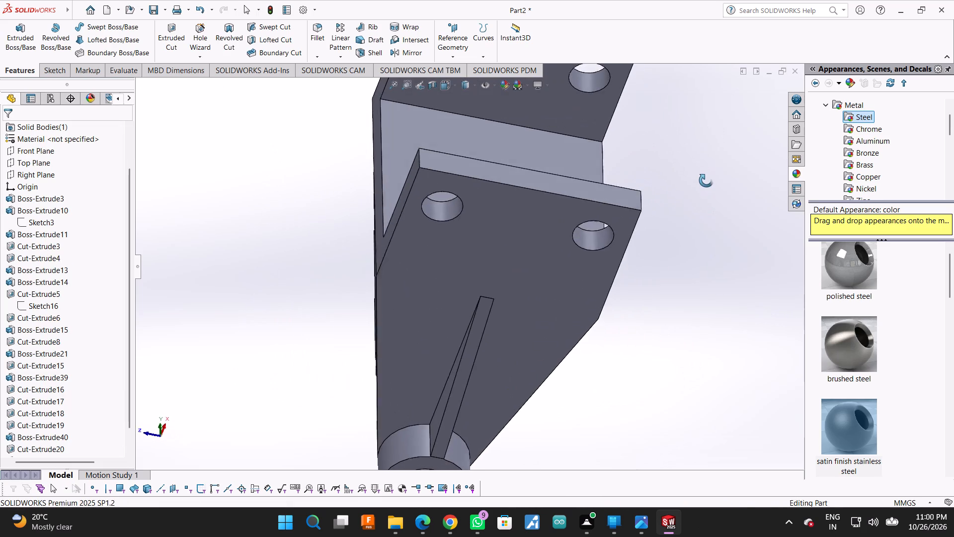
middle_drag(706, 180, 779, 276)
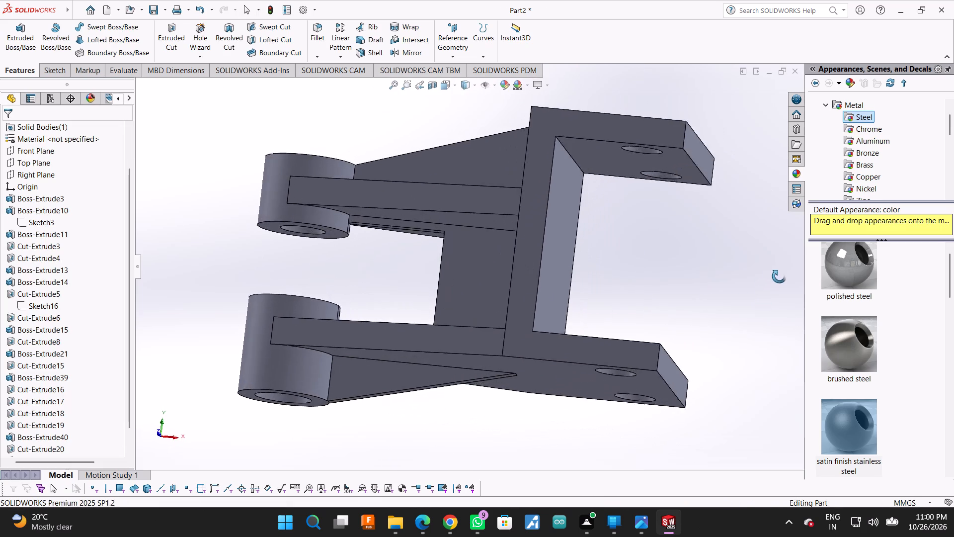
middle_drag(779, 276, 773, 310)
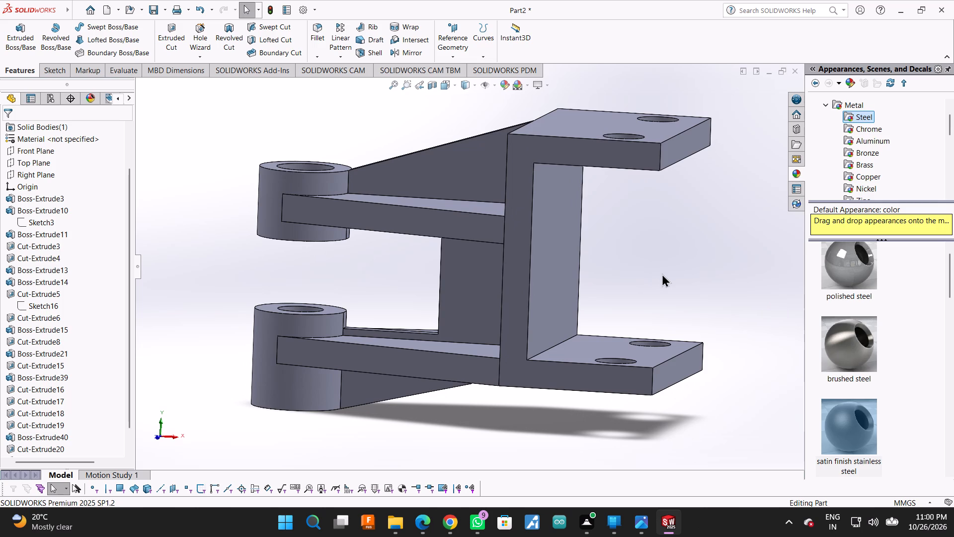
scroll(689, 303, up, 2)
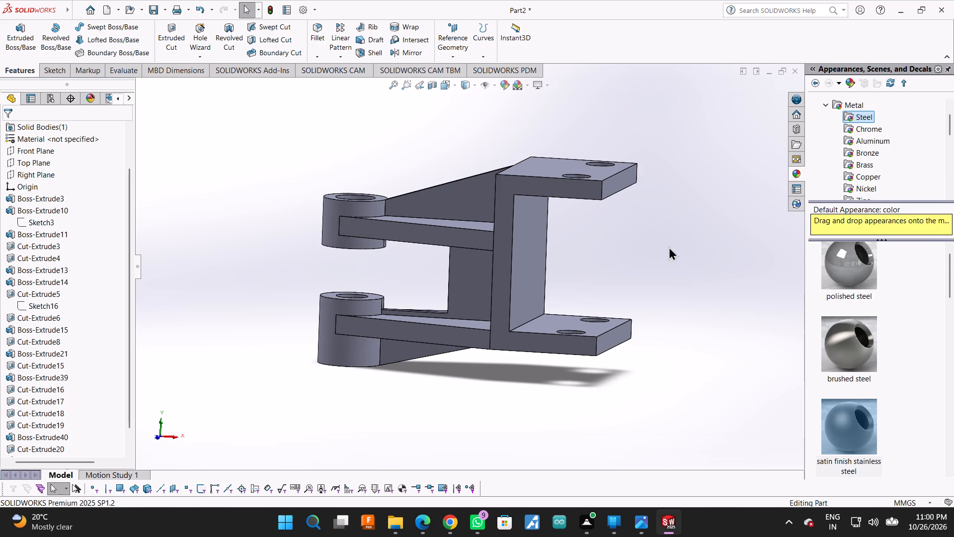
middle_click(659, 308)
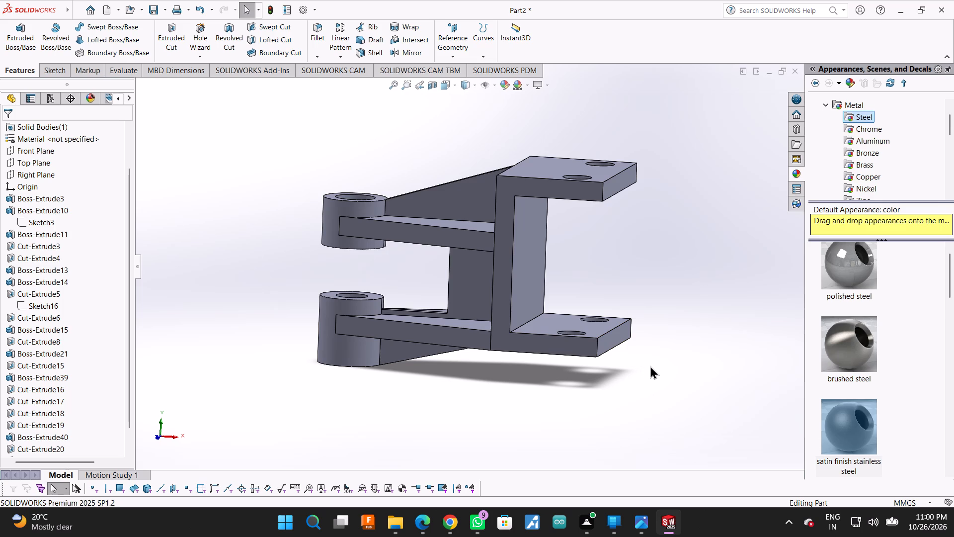
Start a symmetric 1 mm constant-radius fillet on the lower inner corner of the recessed web between the two arms.
scroll(677, 380, up, 1)
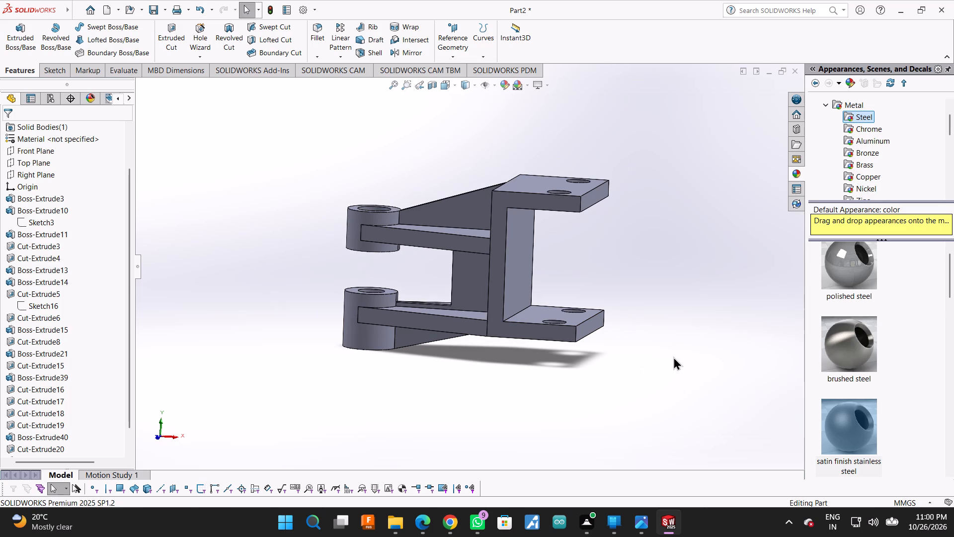
scroll(670, 348, up, 1)
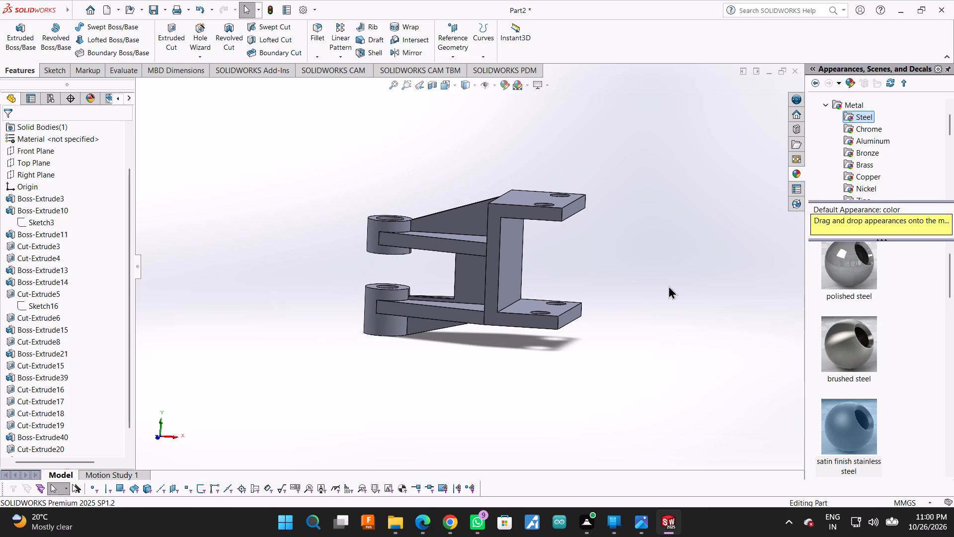
middle_drag(397, 198, 455, 270)
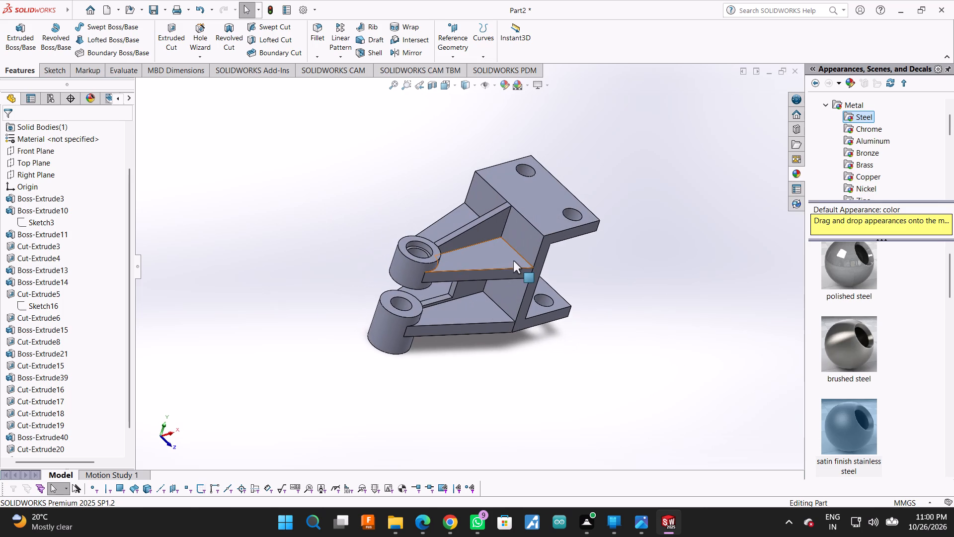
click(511, 246)
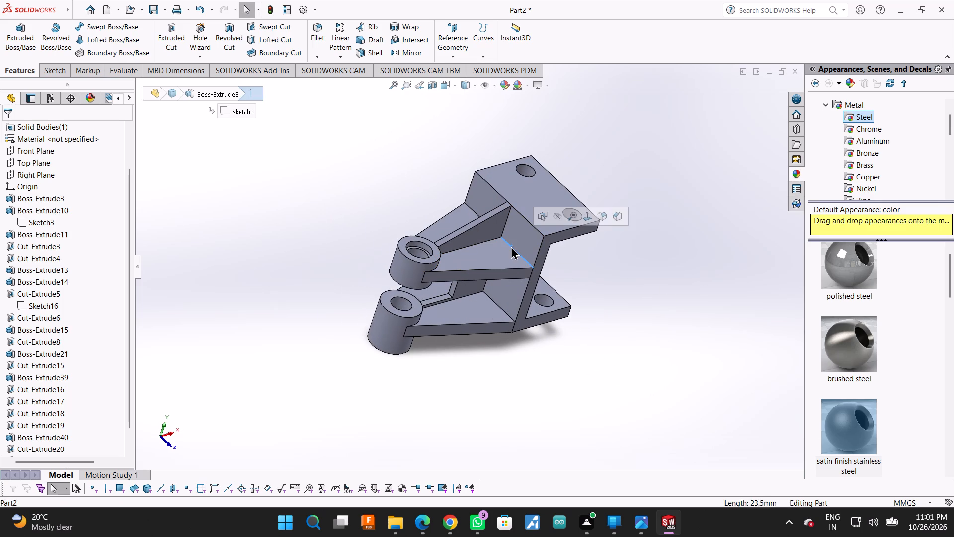
click(597, 280)
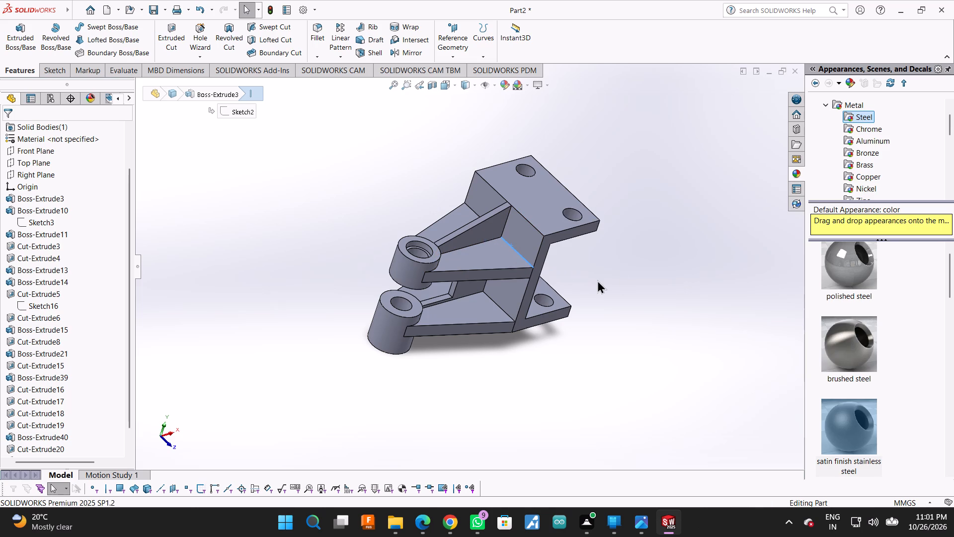
middle_drag(597, 280, 578, 287)
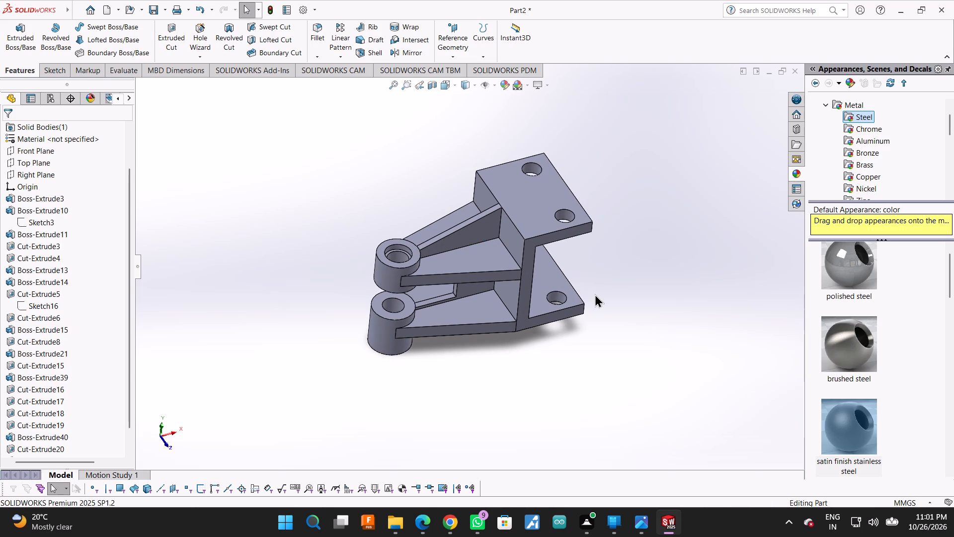
scroll(460, 310, down, 1)
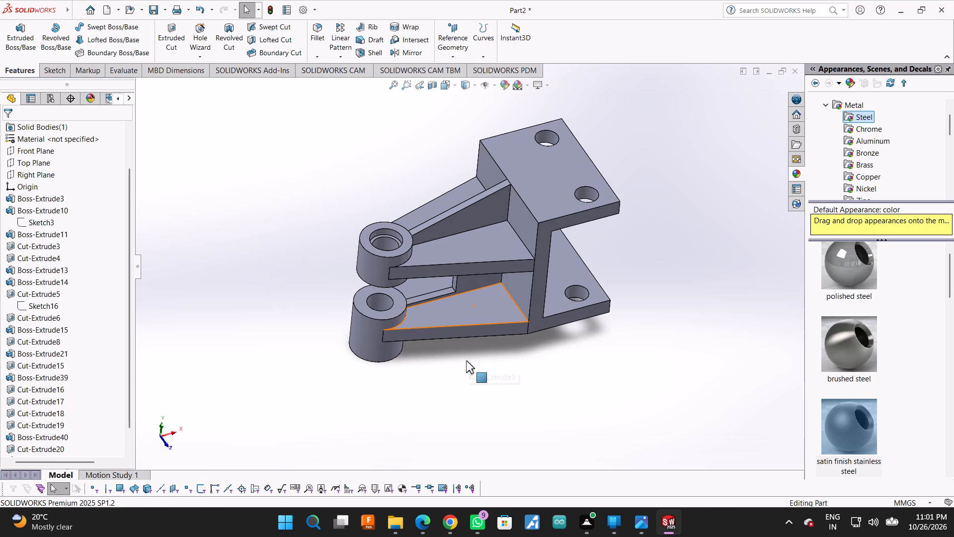
middle_drag(468, 364, 461, 325)
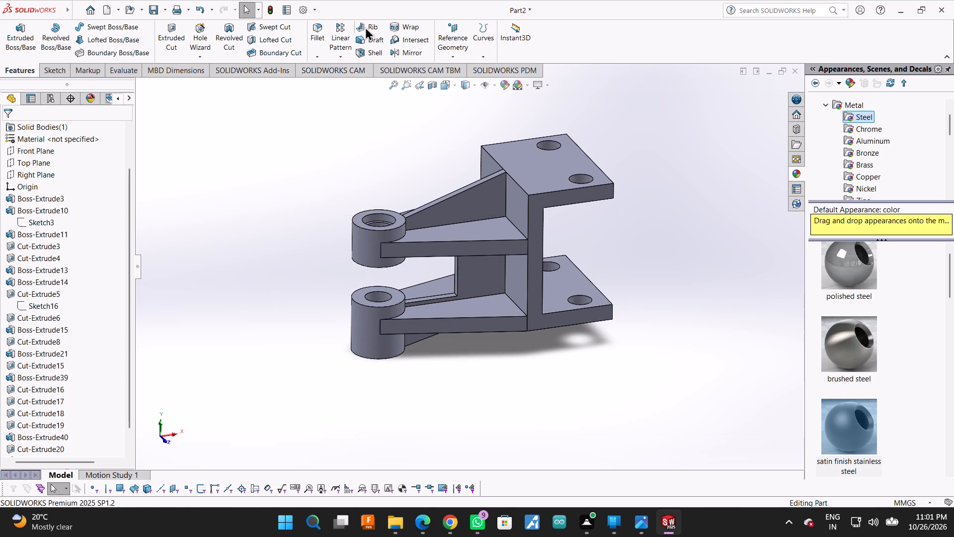
click(317, 23)
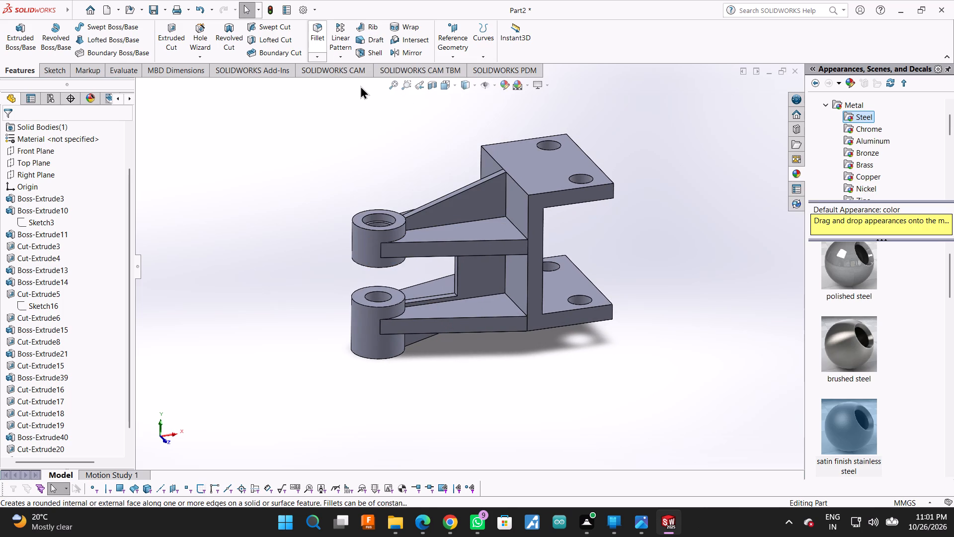
scroll(468, 251, down, 5)
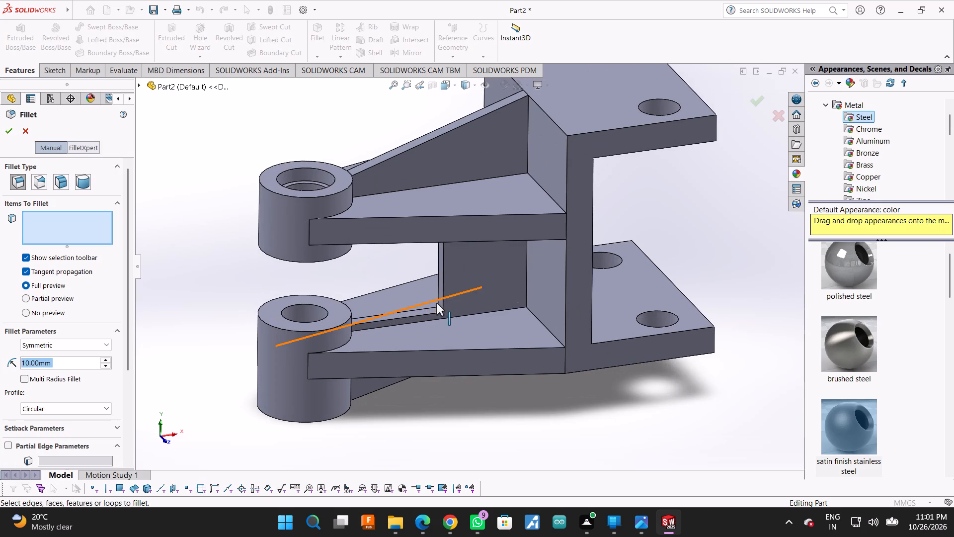
click(439, 308)
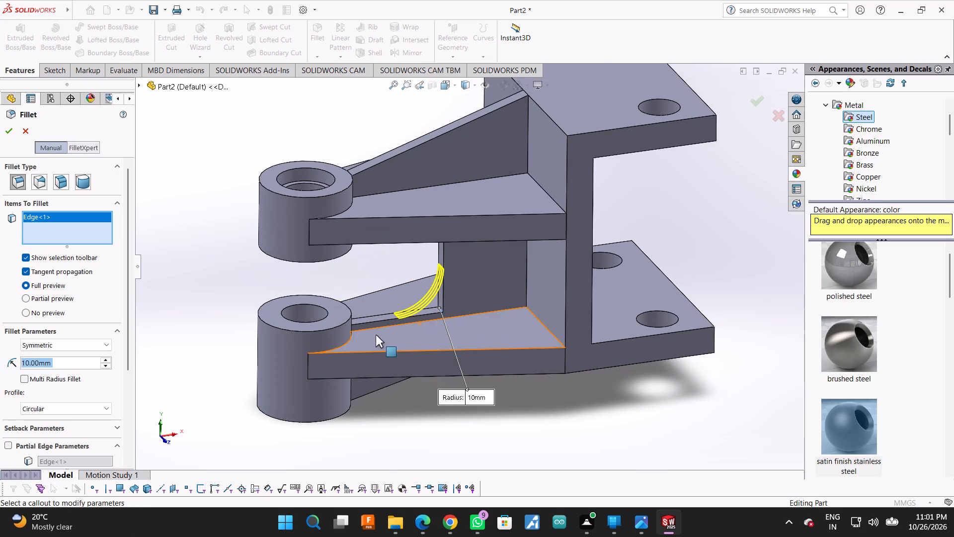
key(1)
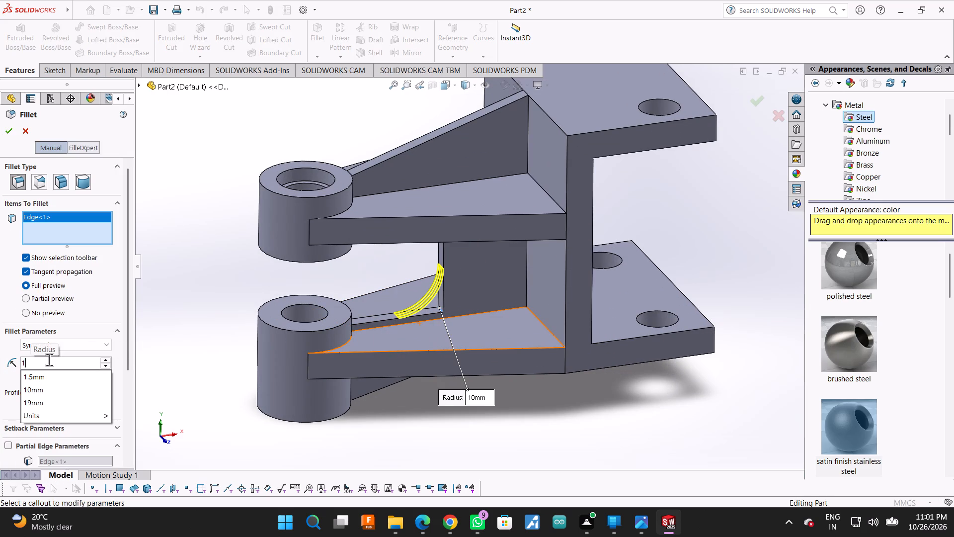
key(Return)
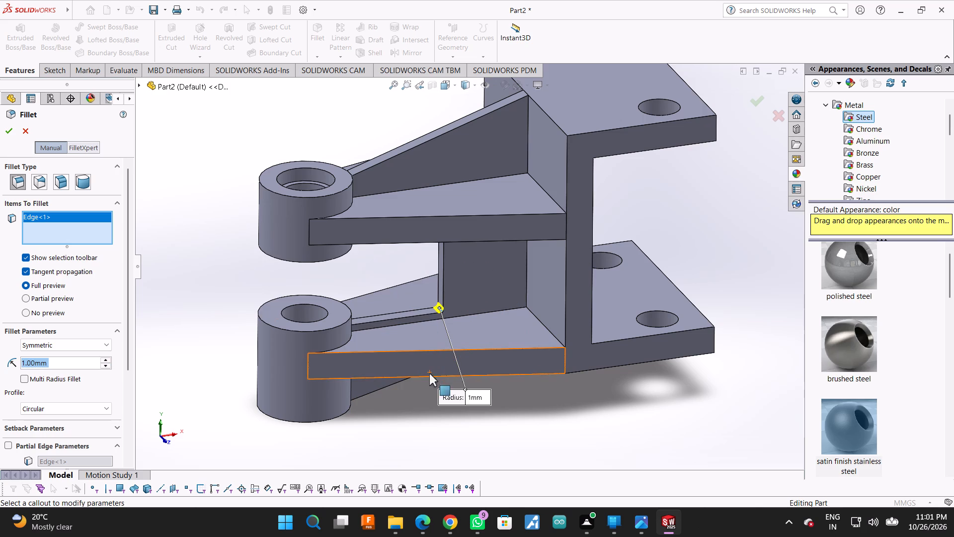
Add the web's upper inner corner and the +Z edge joining the upper arm's underside to the back plate to the fillet.
scroll(425, 409, down, 1)
middle_drag(425, 409, 440, 326)
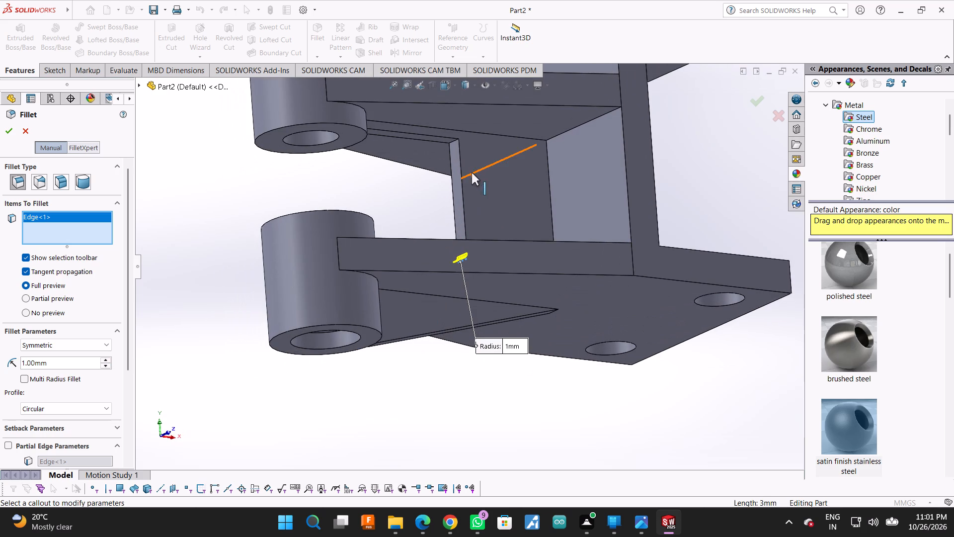
click(453, 140)
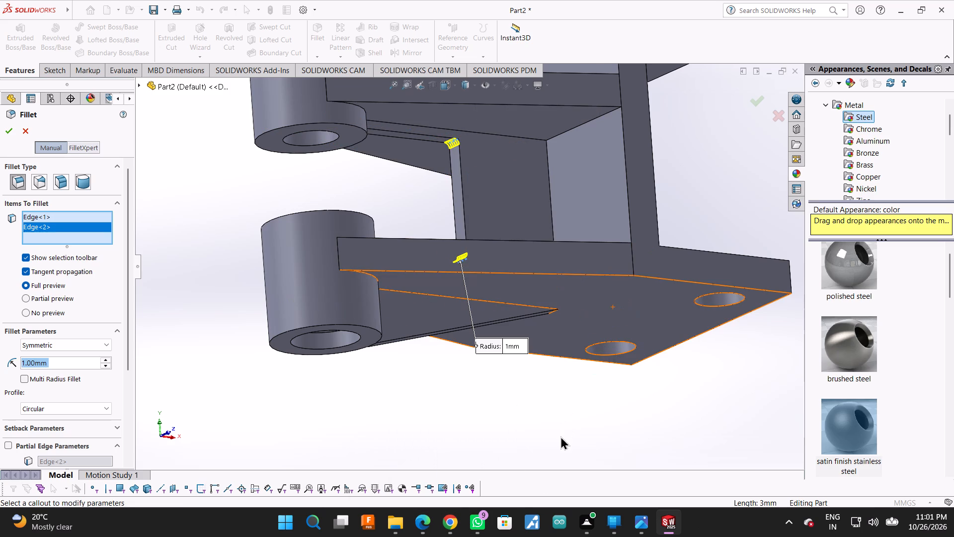
click(577, 128)
scroll(507, 287, down, 1)
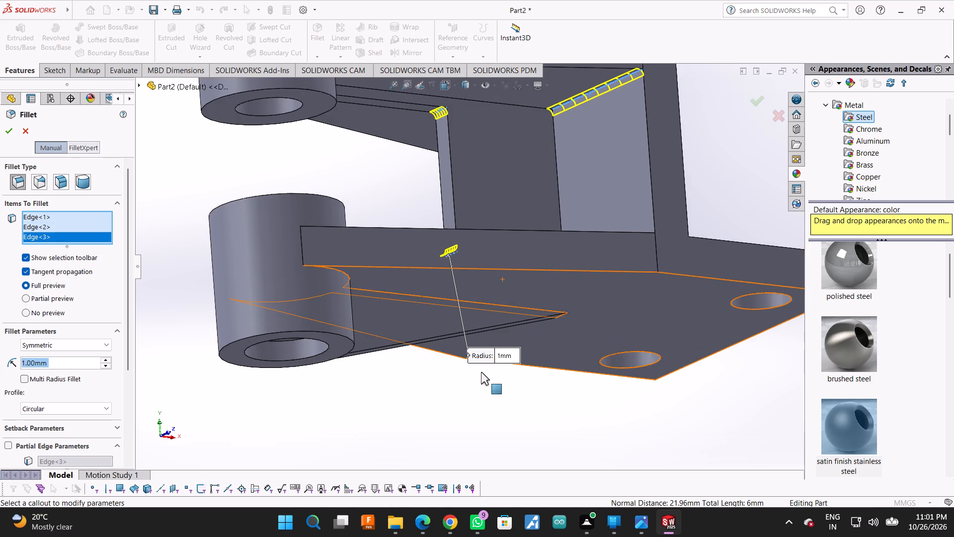
Add the two edges joining the upper arm's top face to the back plate, on both sides of its rib, to the fillet.
scroll(481, 372, up, 2)
middle_click(477, 439)
scroll(508, 350, up, 2)
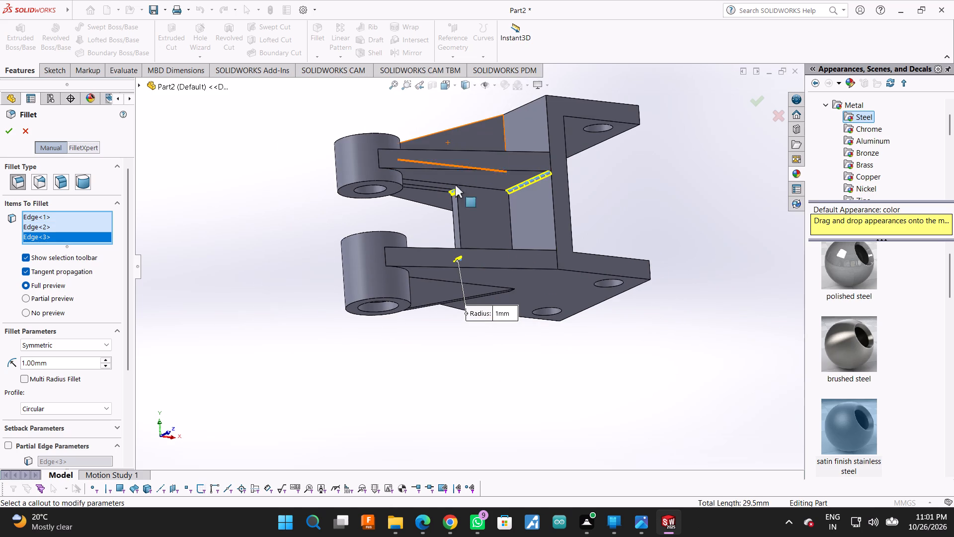
middle_click(674, 212)
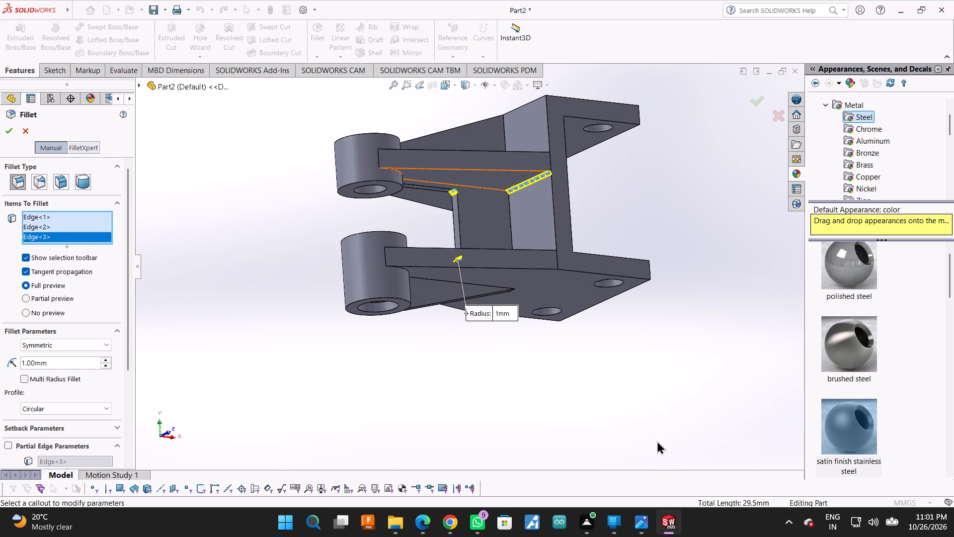
middle_drag(691, 321, 659, 426)
middle_click(642, 328)
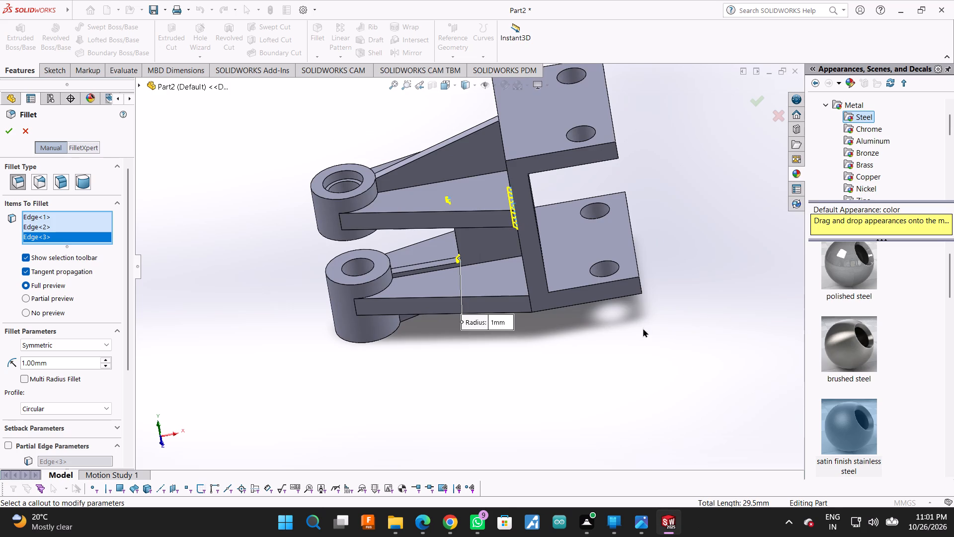
middle_drag(740, 286, 733, 282)
scroll(701, 260, down, 1)
scroll(741, 269, up, 1)
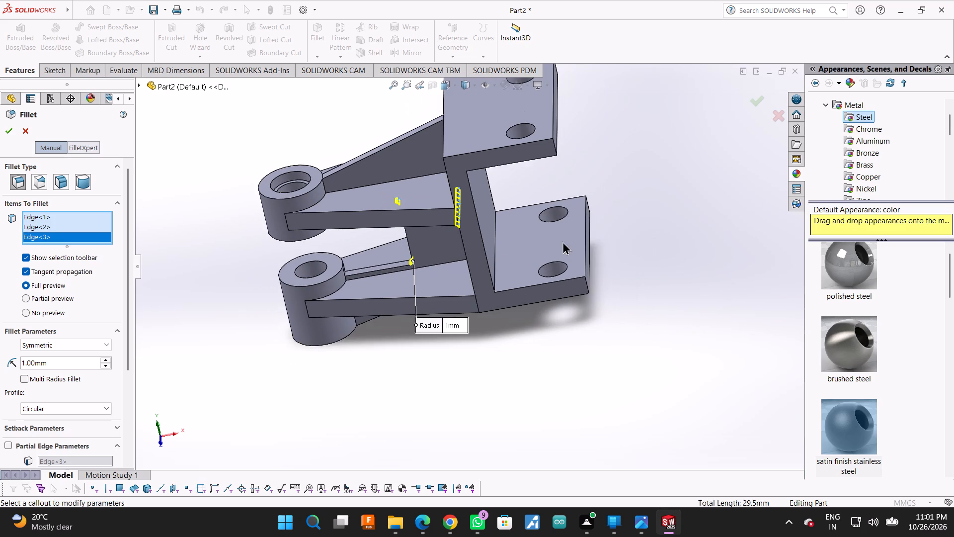
scroll(562, 241, up, 1)
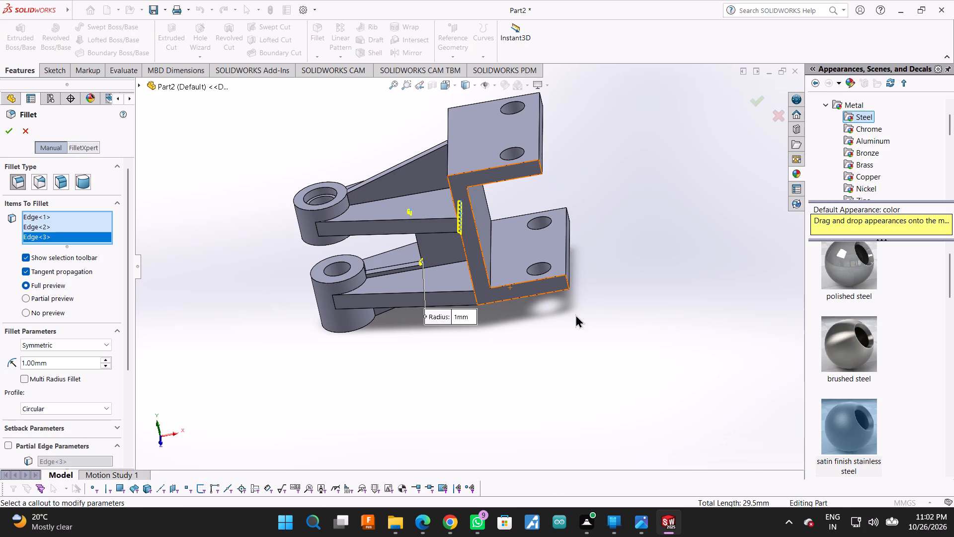
click(600, 164)
middle_drag(699, 188, 733, 191)
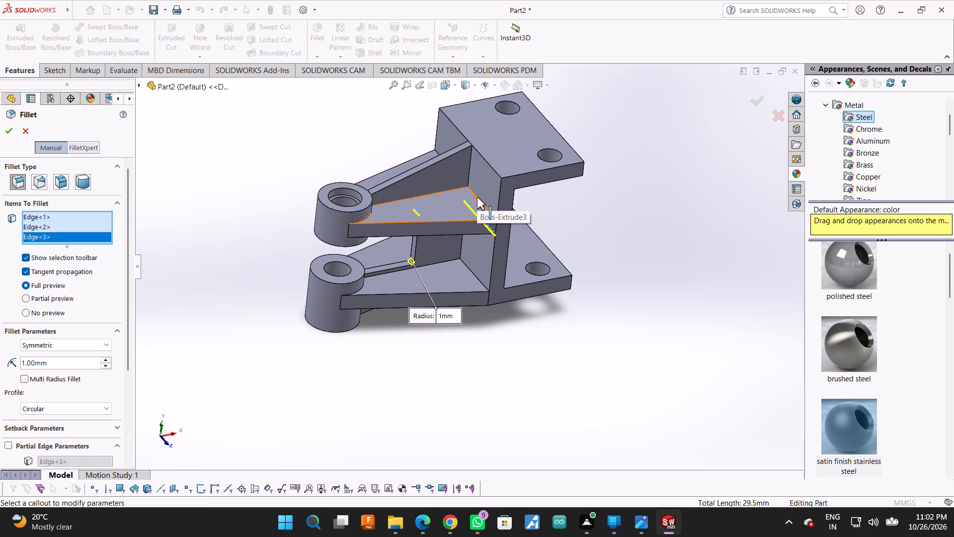
click(477, 197)
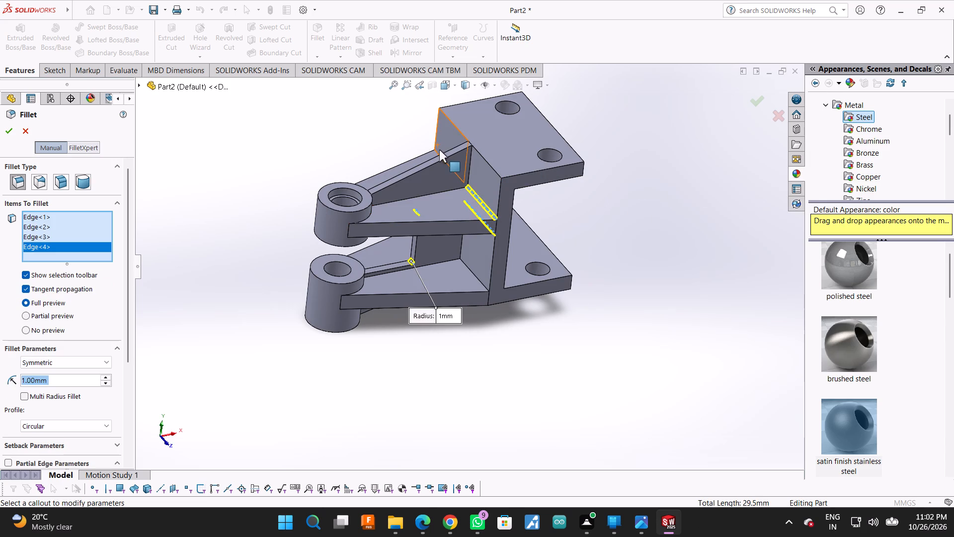
click(436, 152)
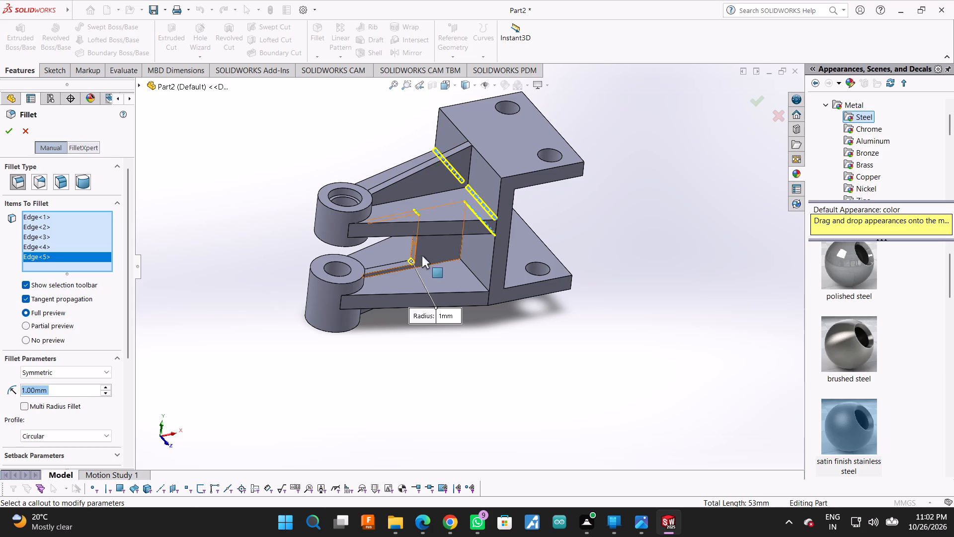
Add both edges joining the lower arm's top face to the back plate, either side of the web, and apply the 1 mm fillet.
click(467, 269)
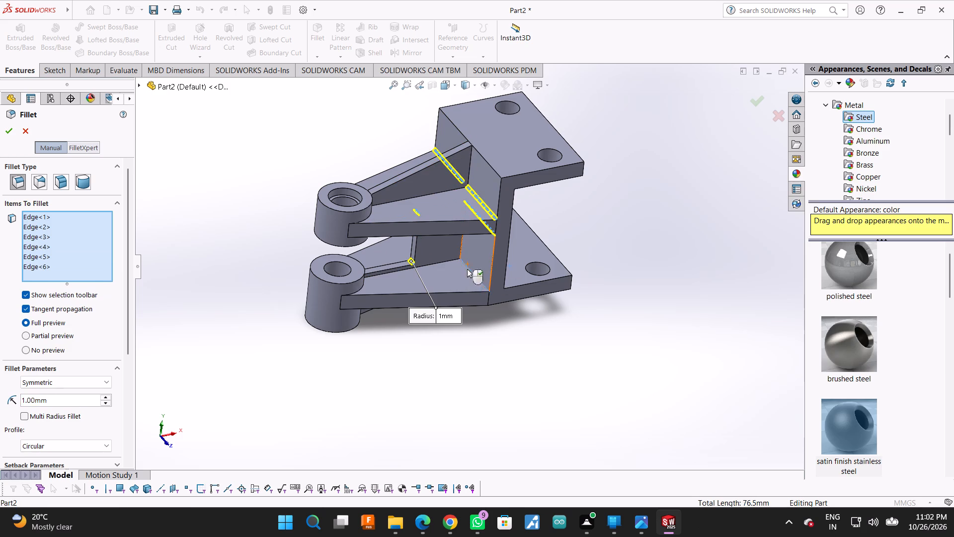
middle_drag(333, 141, 397, 195)
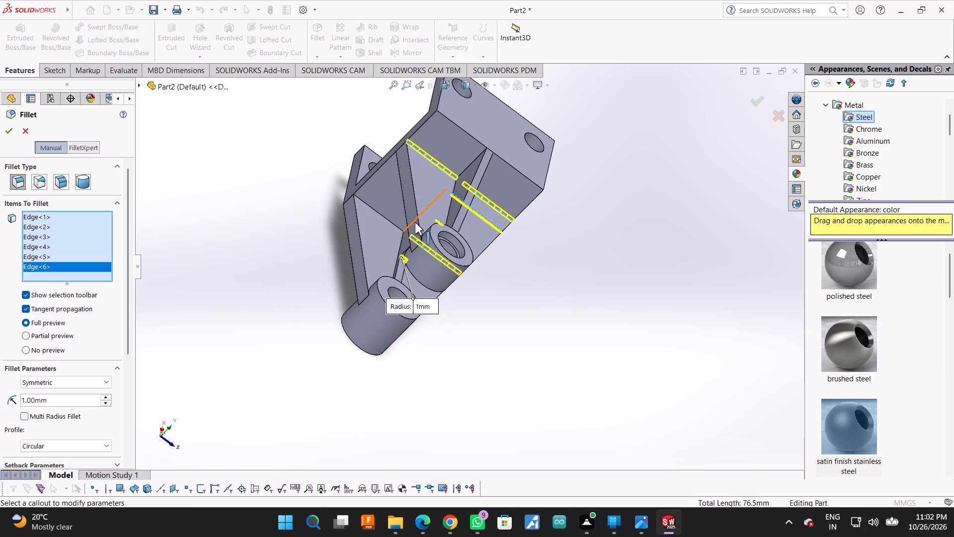
double_click(368, 206)
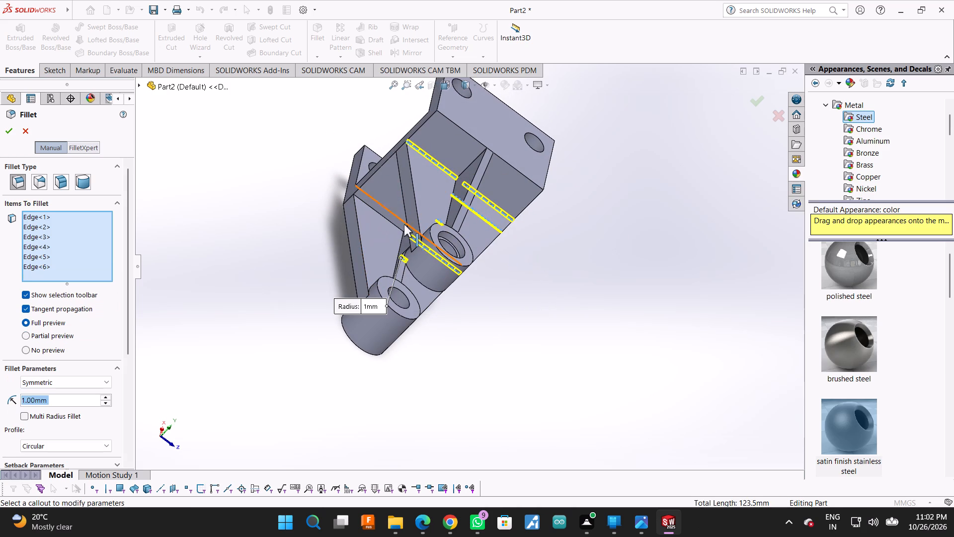
click(375, 209)
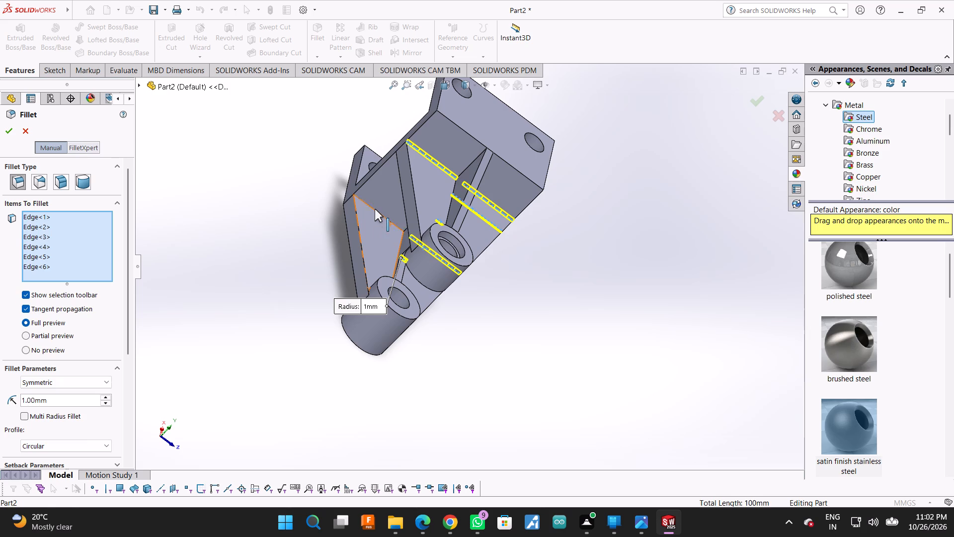
middle_click(606, 227)
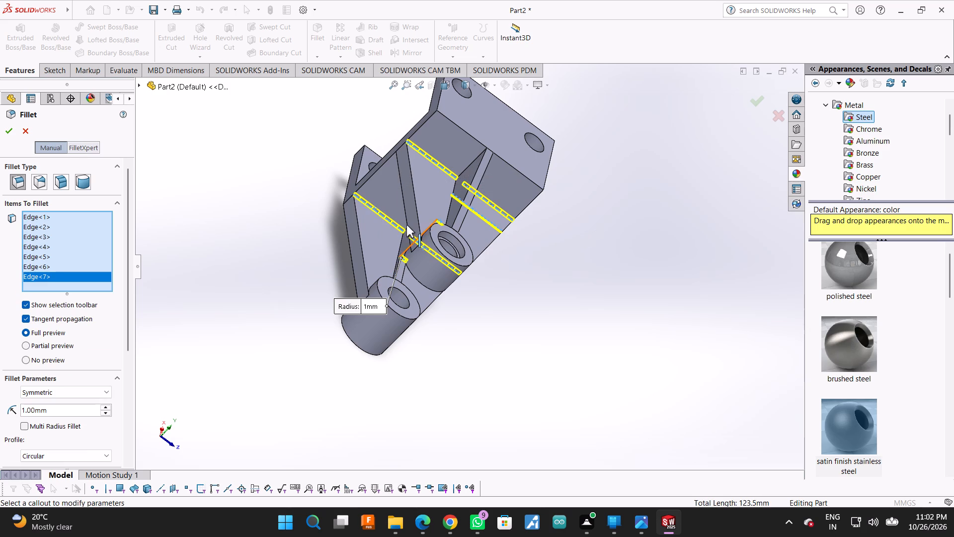
click(7, 138)
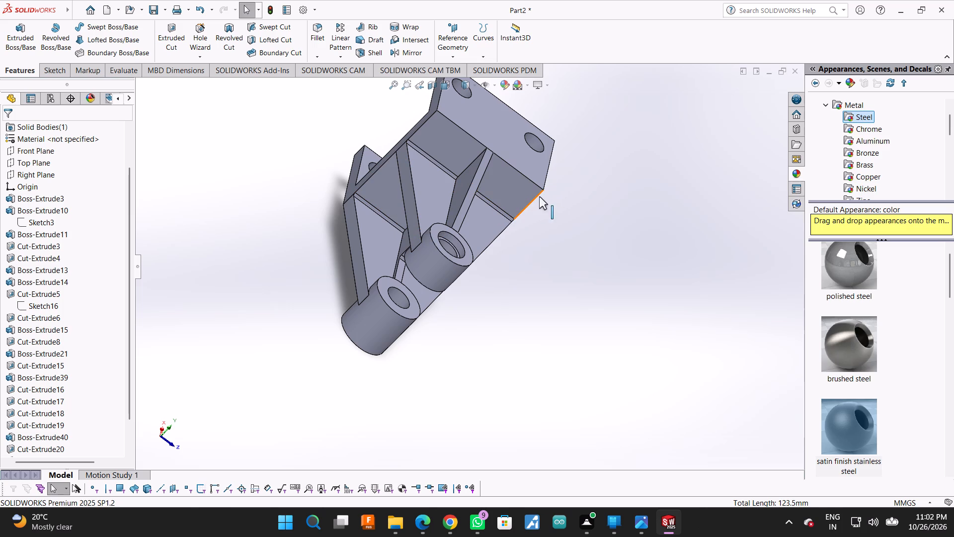
Rotate the bracket to examine the filleted joints from the top, underside and front.
right_click(554, 230)
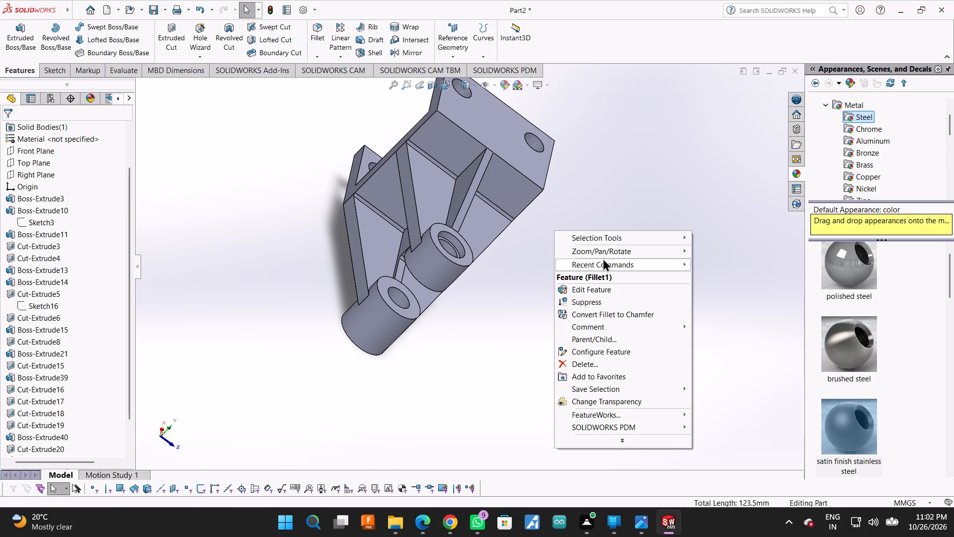
click(603, 252)
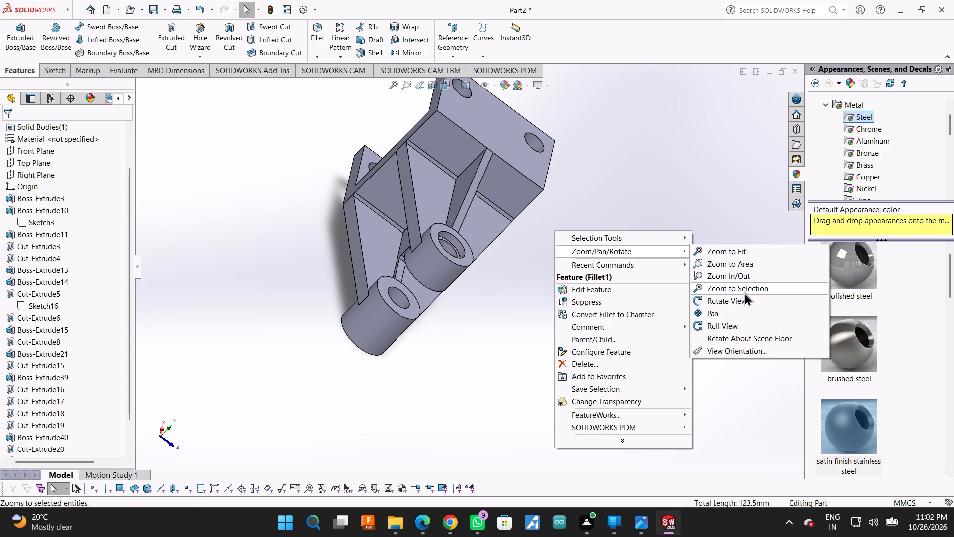
click(744, 299)
drag(679, 277, 613, 192)
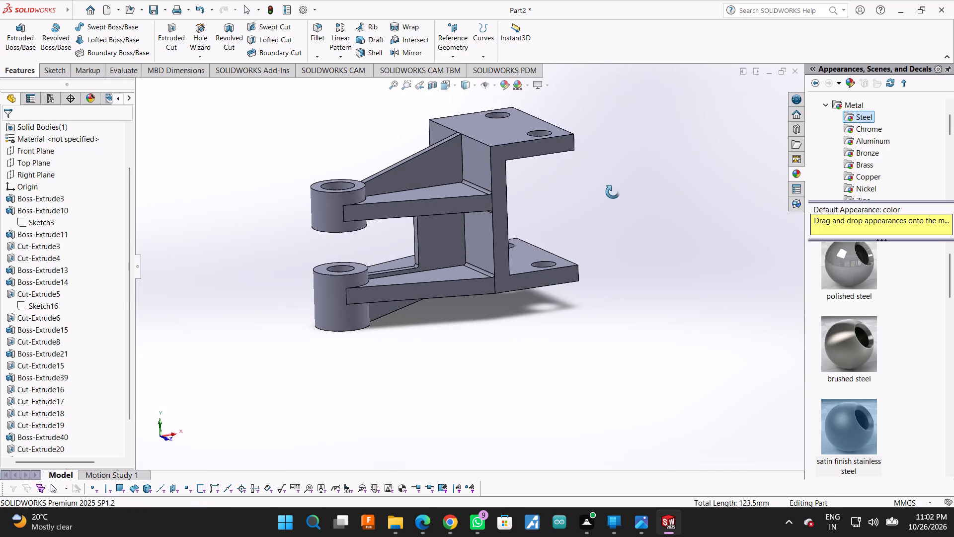
drag(613, 192, 599, 223)
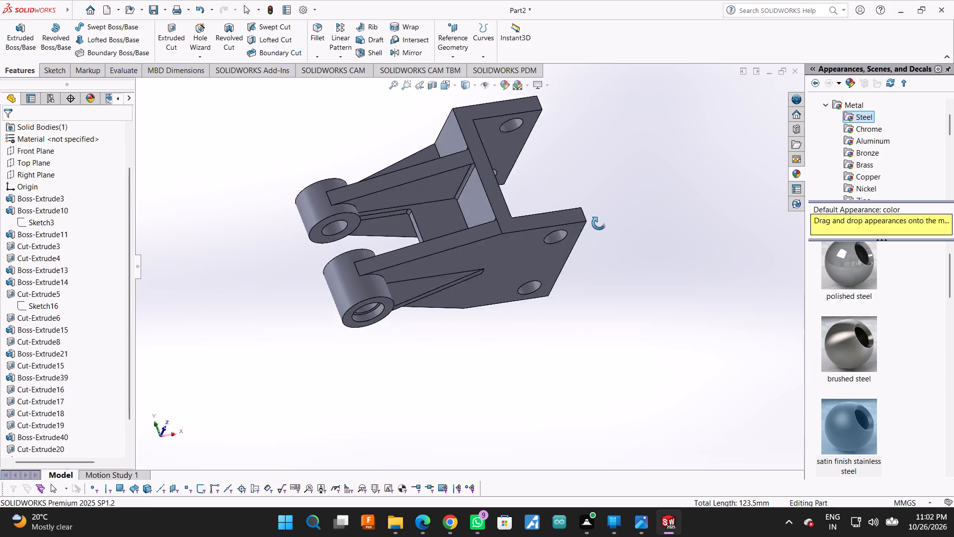
drag(599, 223, 575, 286)
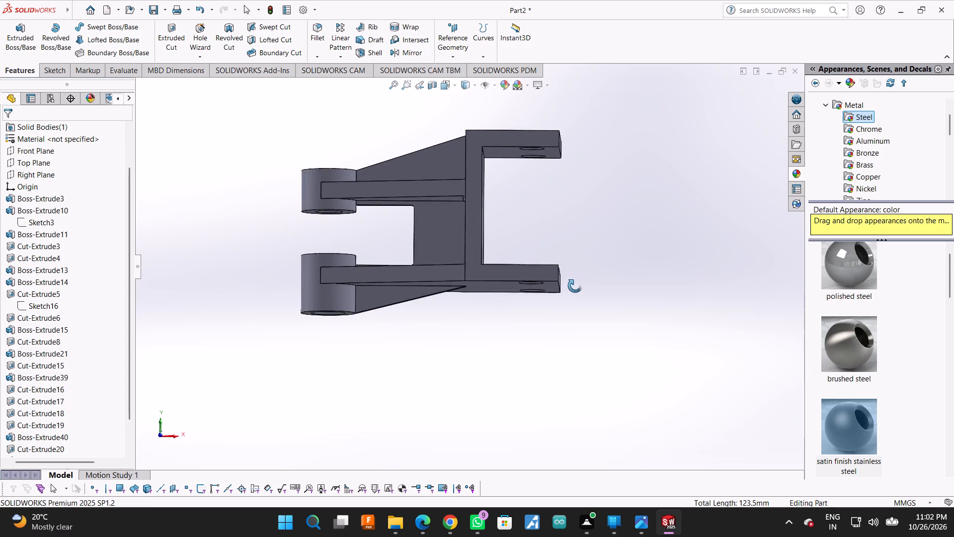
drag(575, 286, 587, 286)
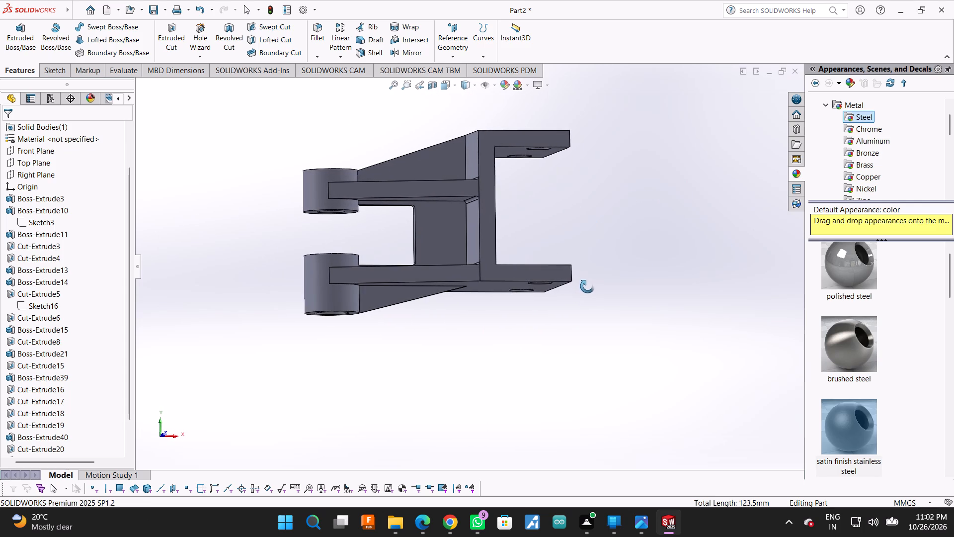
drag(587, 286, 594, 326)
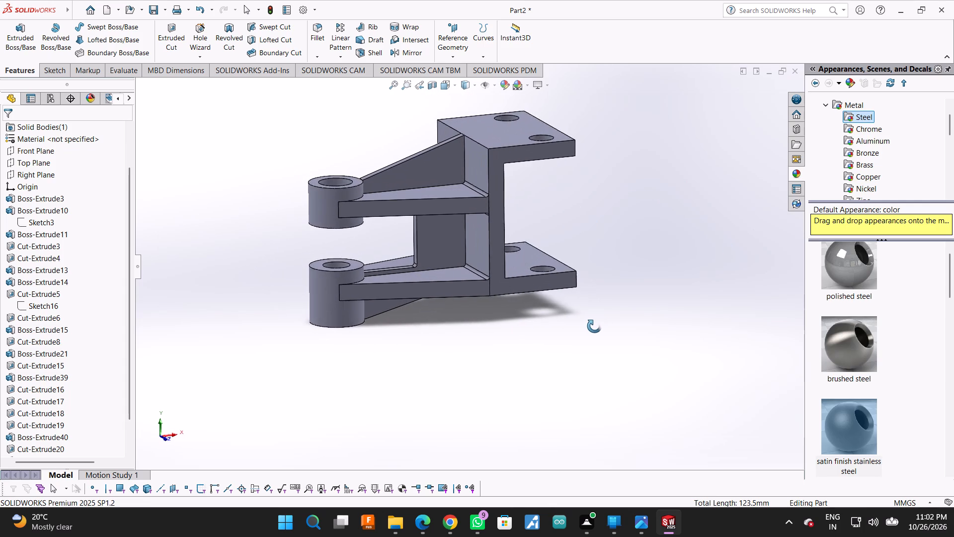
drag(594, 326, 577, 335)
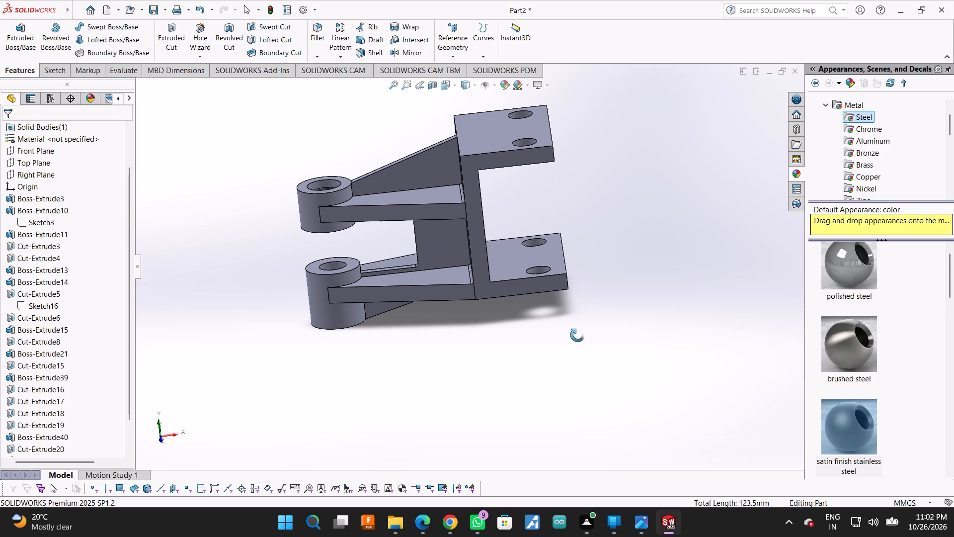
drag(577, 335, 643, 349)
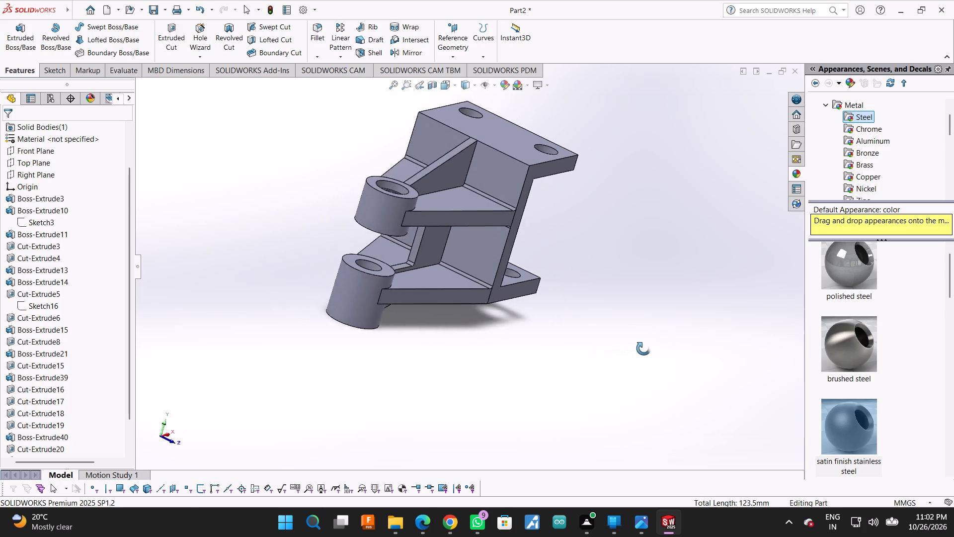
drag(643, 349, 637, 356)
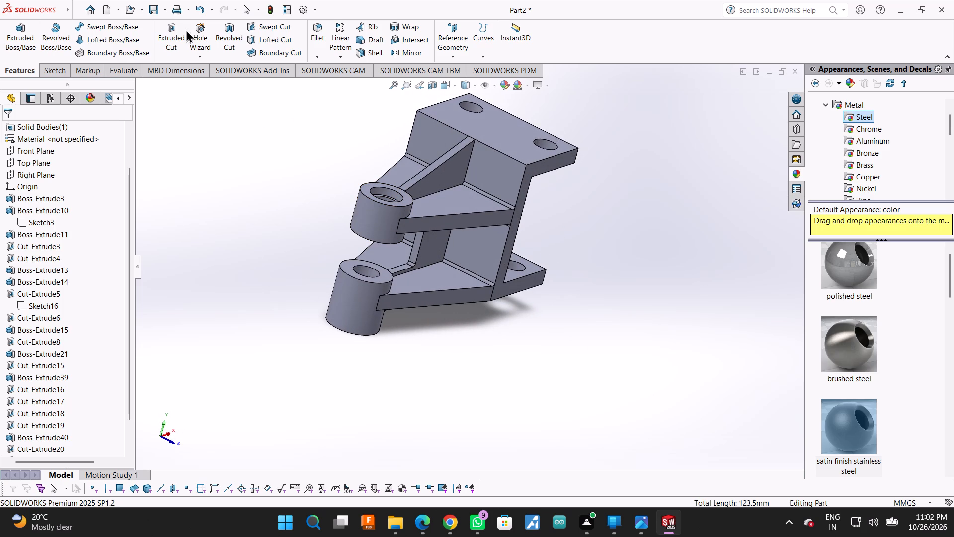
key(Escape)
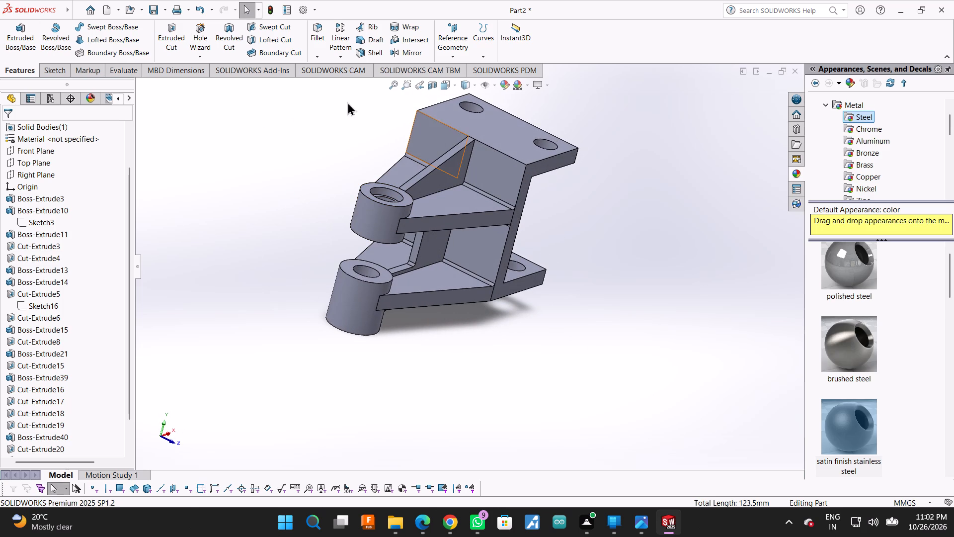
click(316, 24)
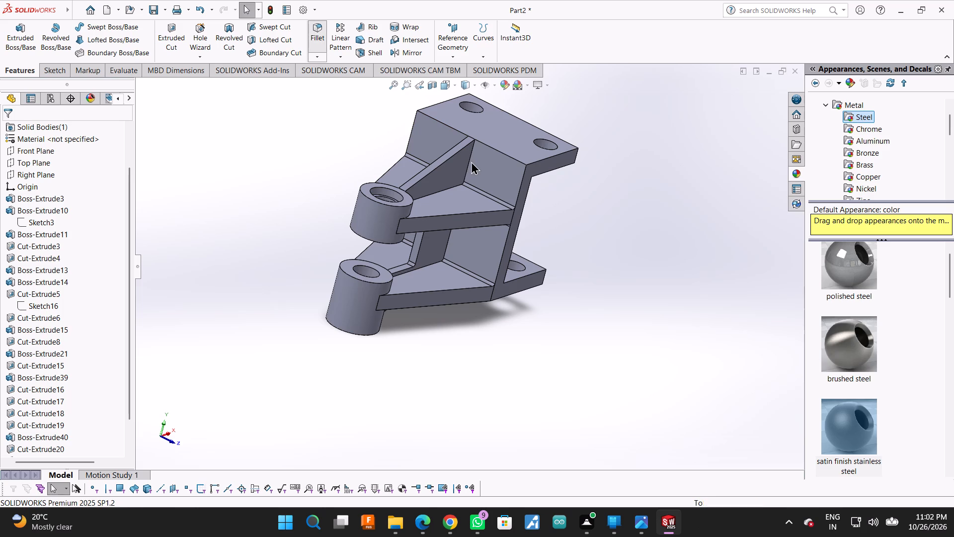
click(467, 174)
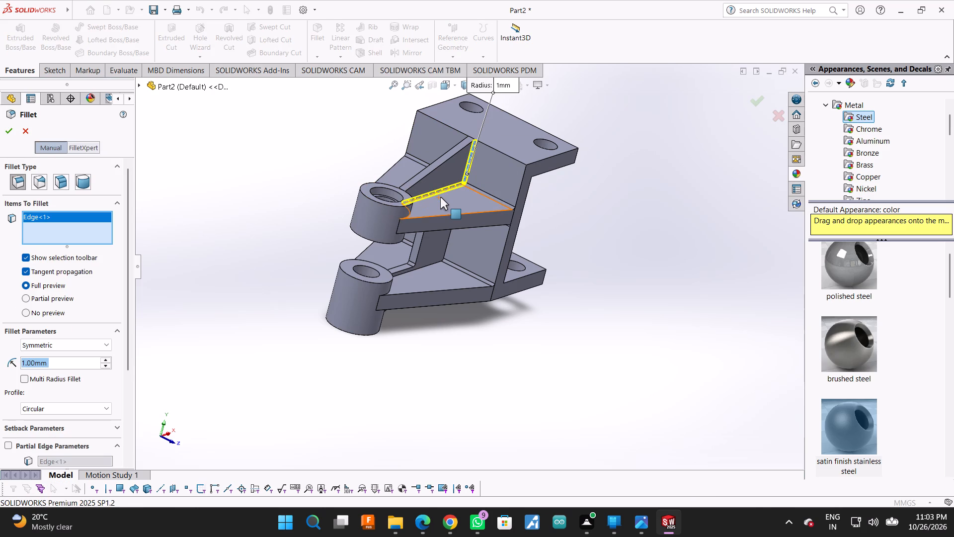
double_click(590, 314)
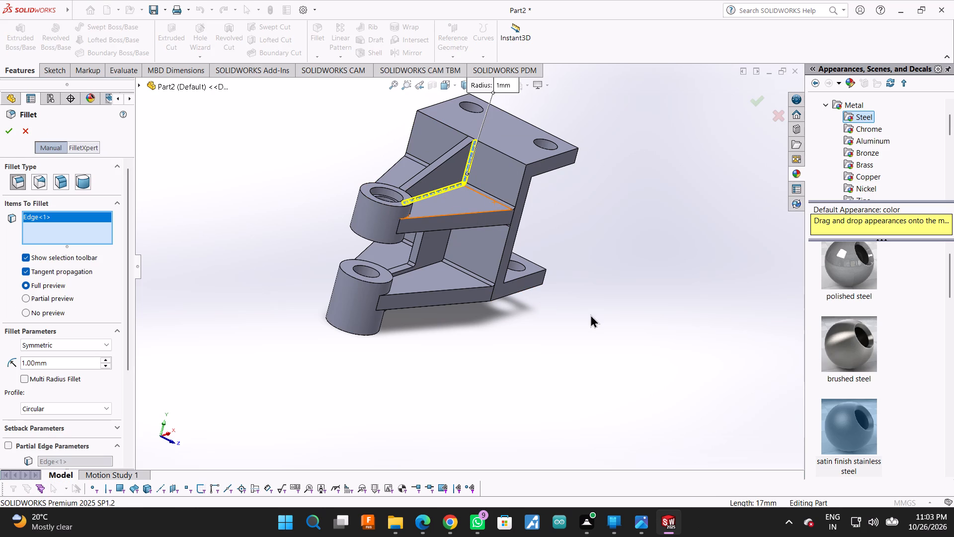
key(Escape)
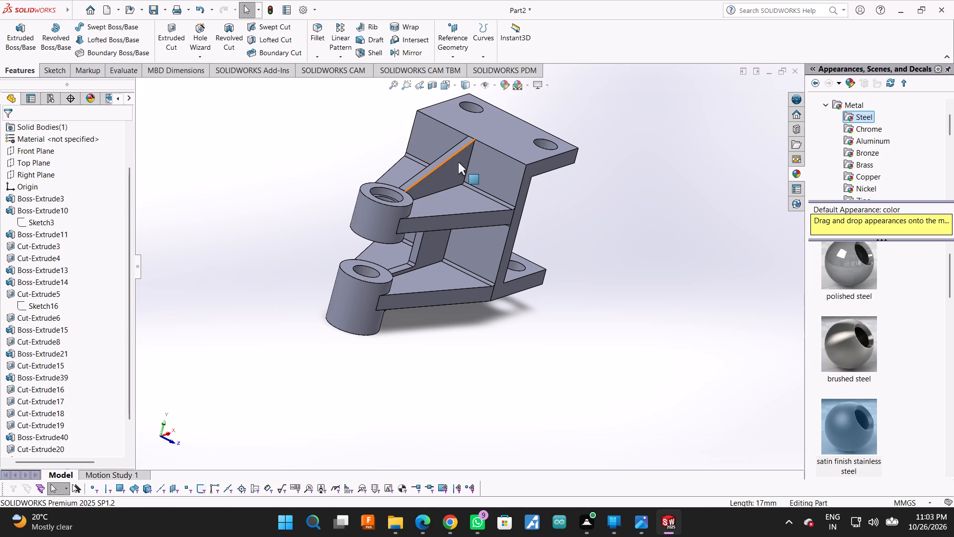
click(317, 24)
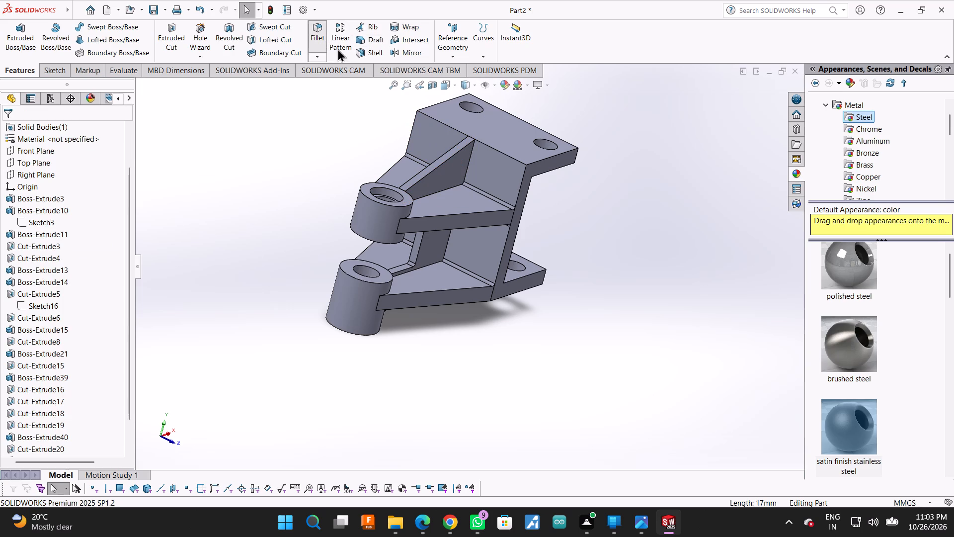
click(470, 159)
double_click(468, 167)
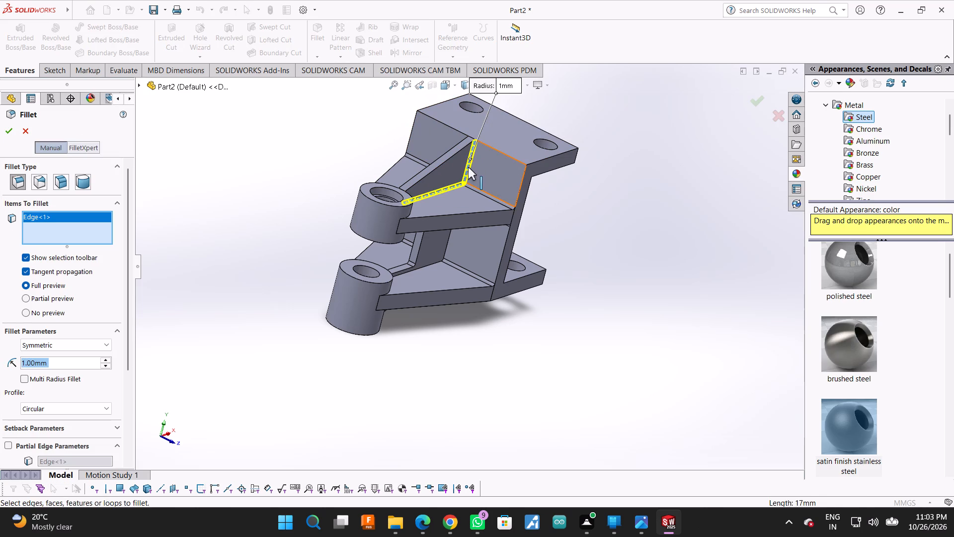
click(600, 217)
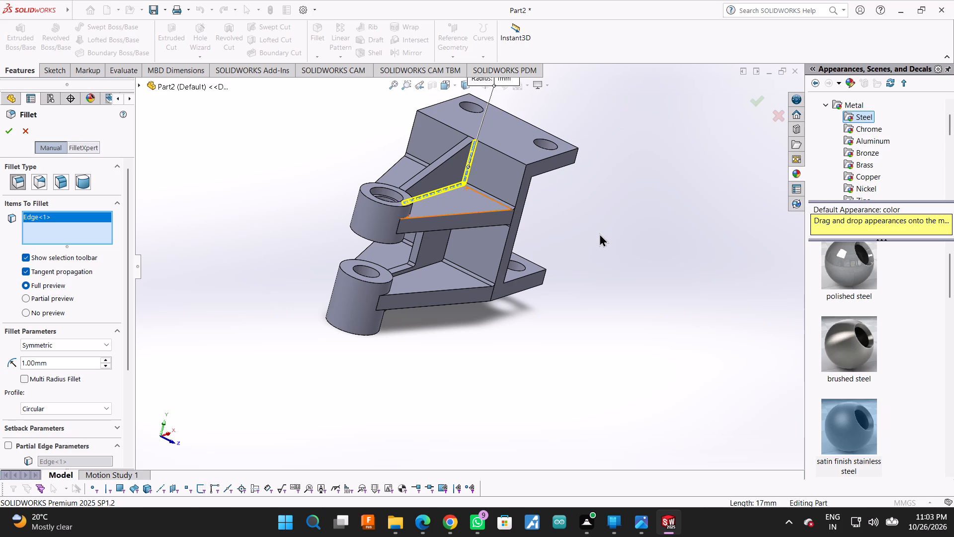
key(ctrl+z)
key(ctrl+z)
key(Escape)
Undo the applied 1 mm junction fillet, keeping the mounting-hole cut in the flanges.
key(ctrl+z)
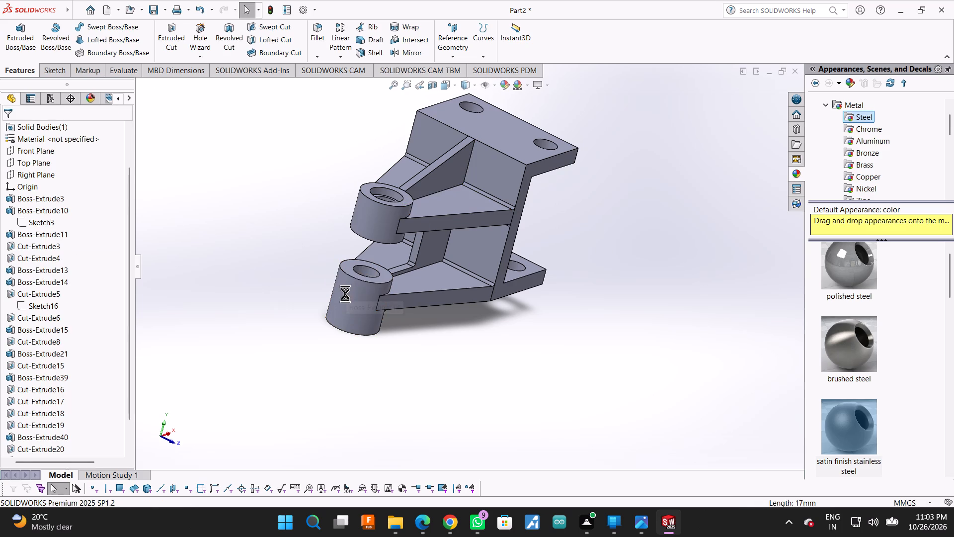
key(ctrl+z)
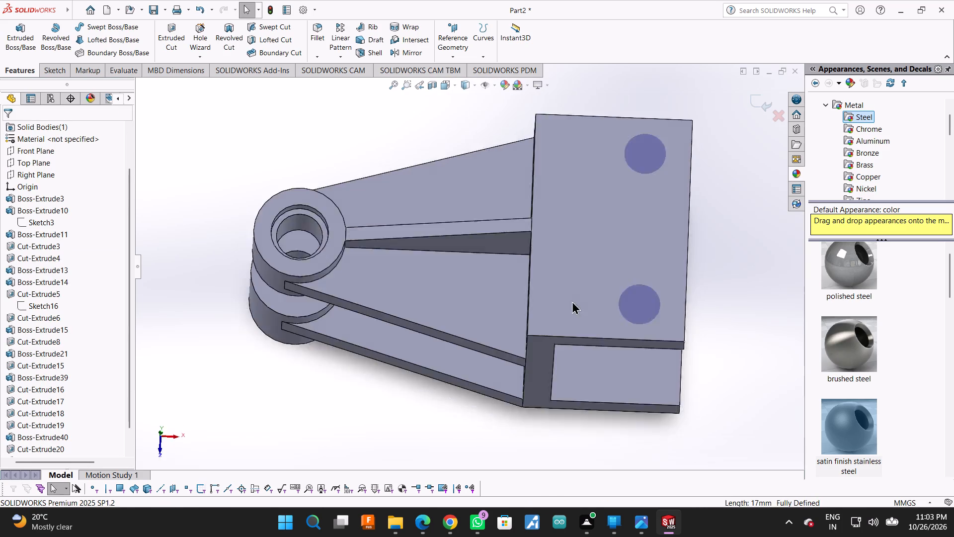
scroll(638, 378, up, 1)
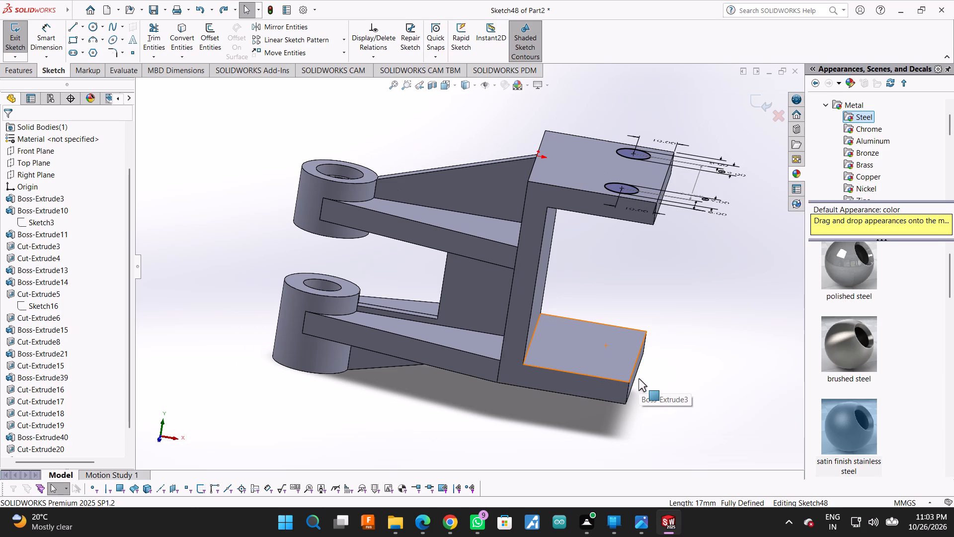
click(216, 16)
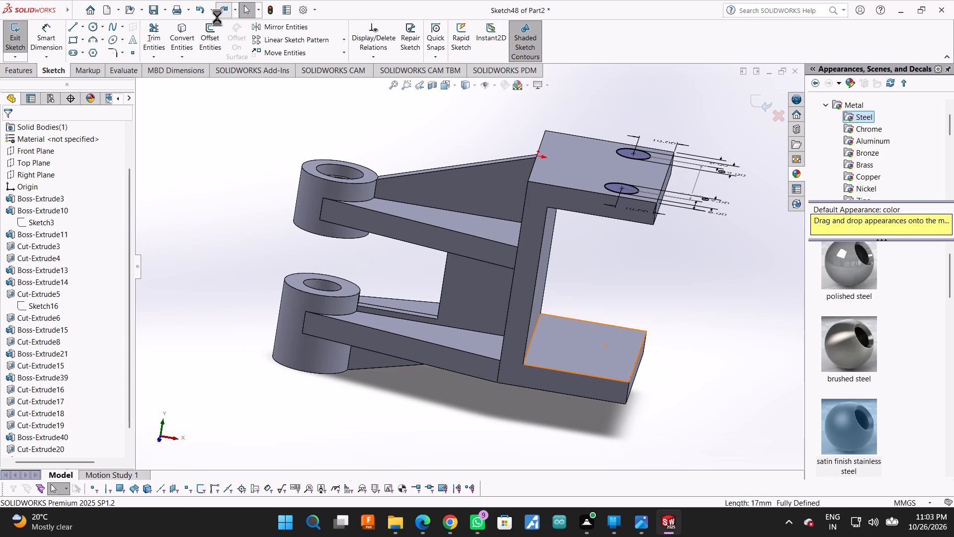
right_click(594, 211)
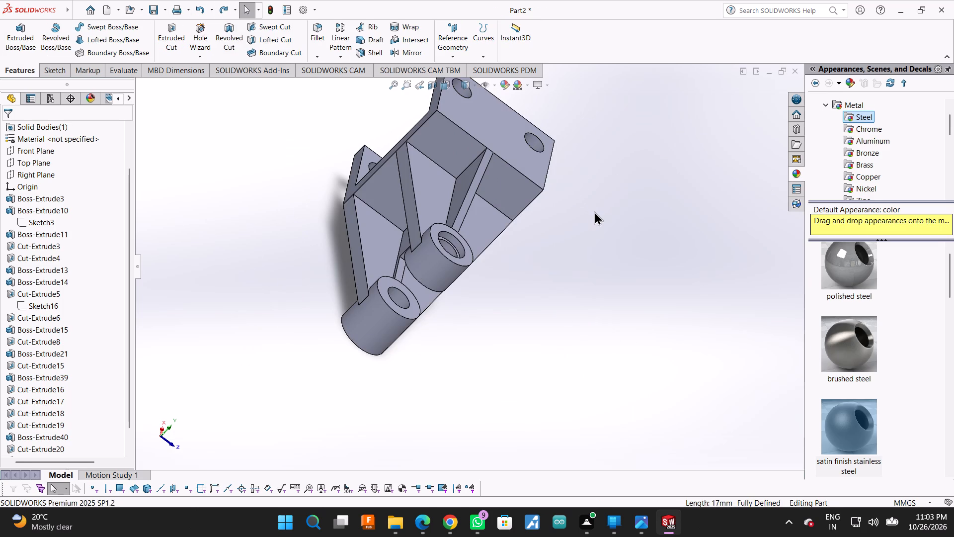
click(655, 165)
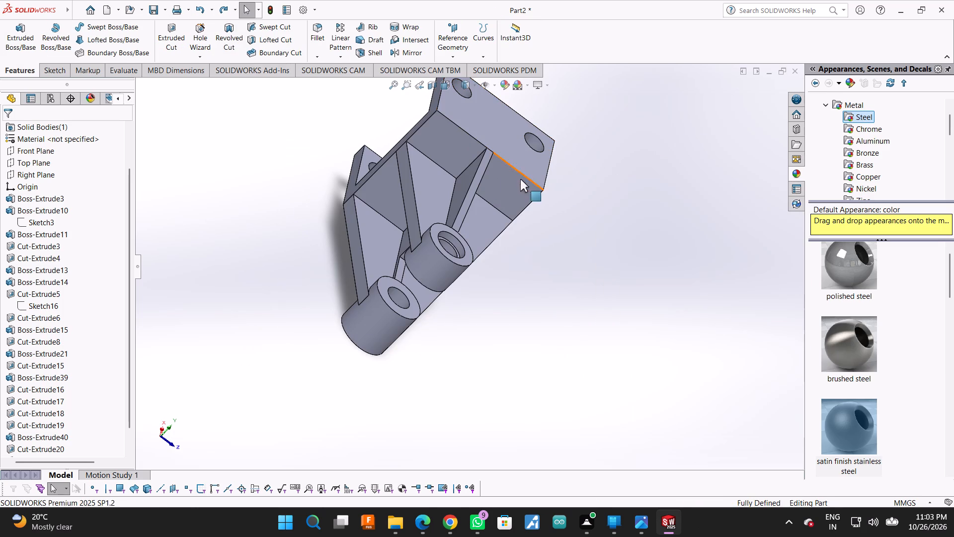
Start a 1 mm fillet on the upper rib's two back plate edges and the upper arm's top-face edges at the back plate, both sides.
middle_drag(605, 243, 562, 222)
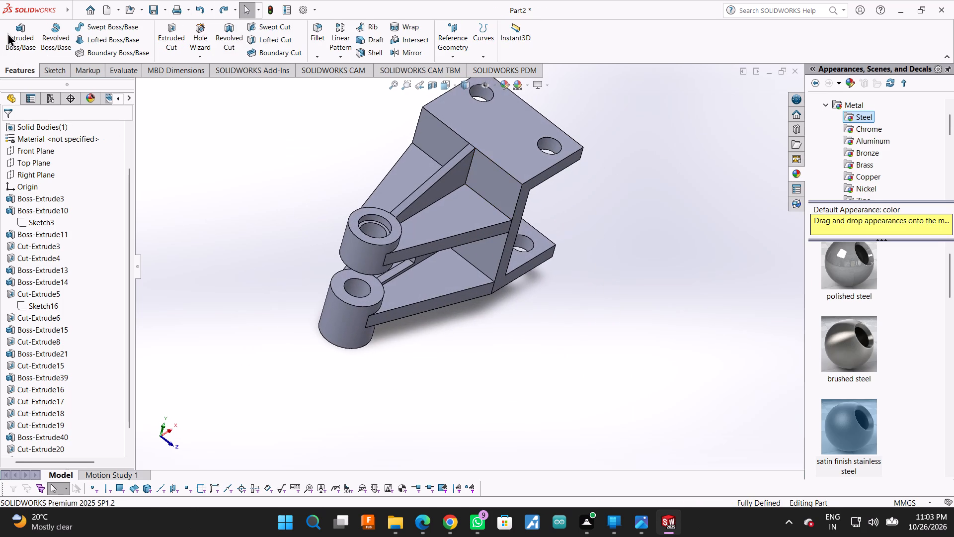
click(324, 30)
click(470, 168)
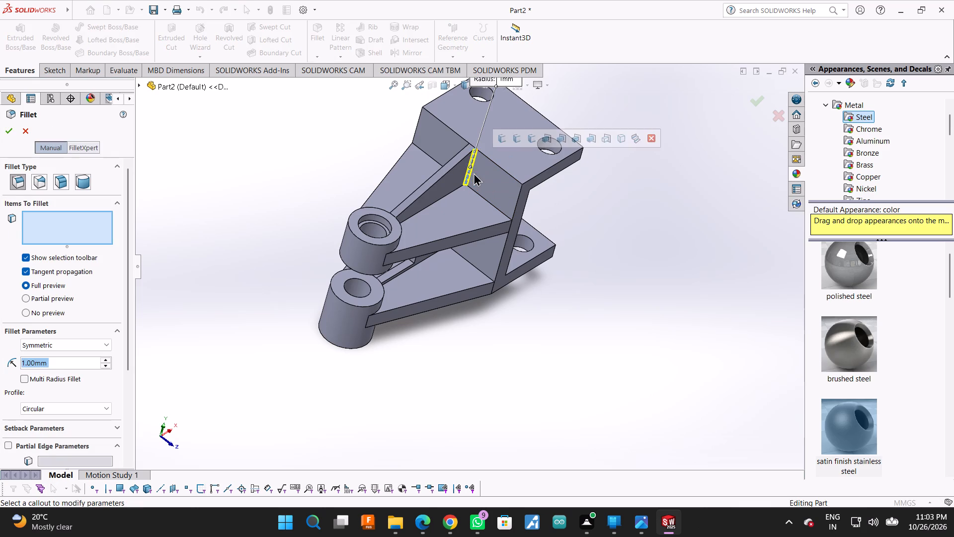
middle_drag(297, 119, 319, 127)
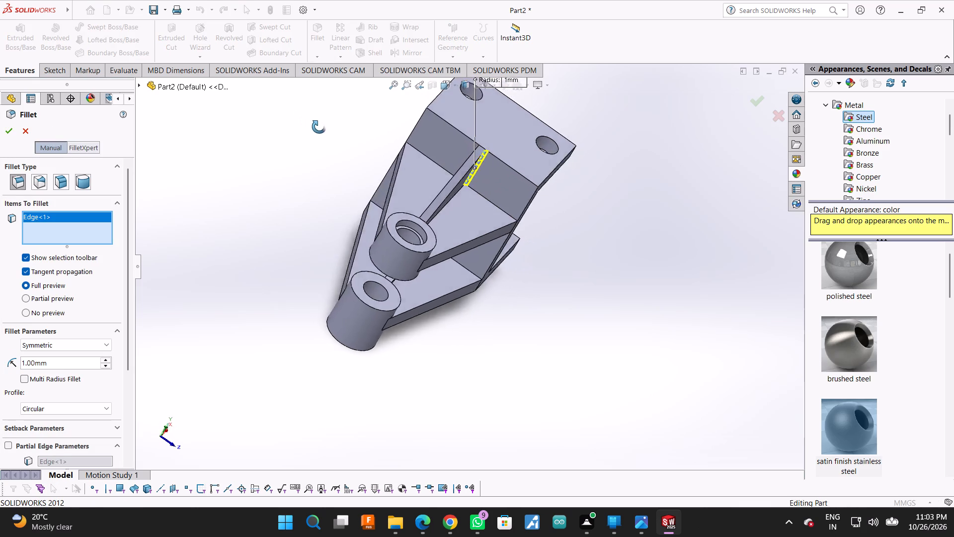
middle_drag(319, 127, 351, 159)
click(467, 168)
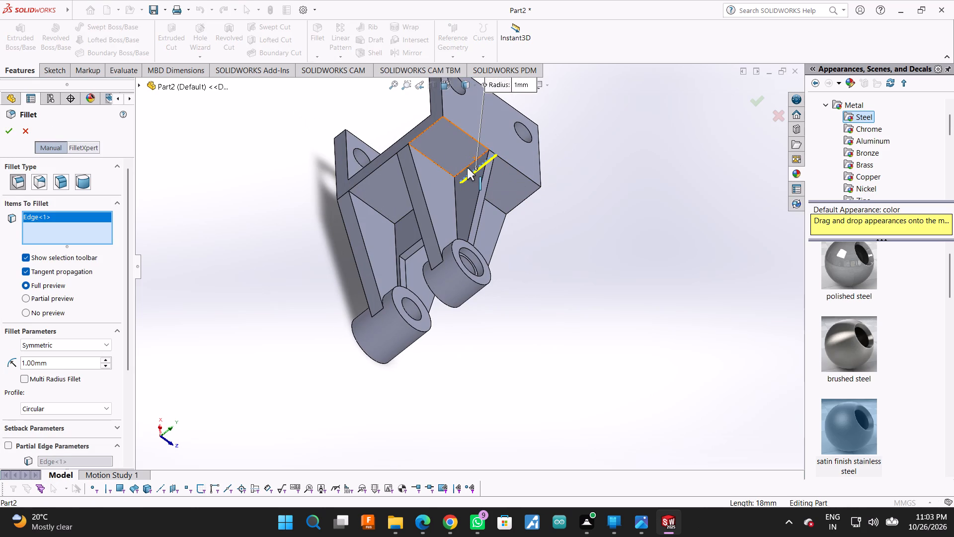
click(427, 157)
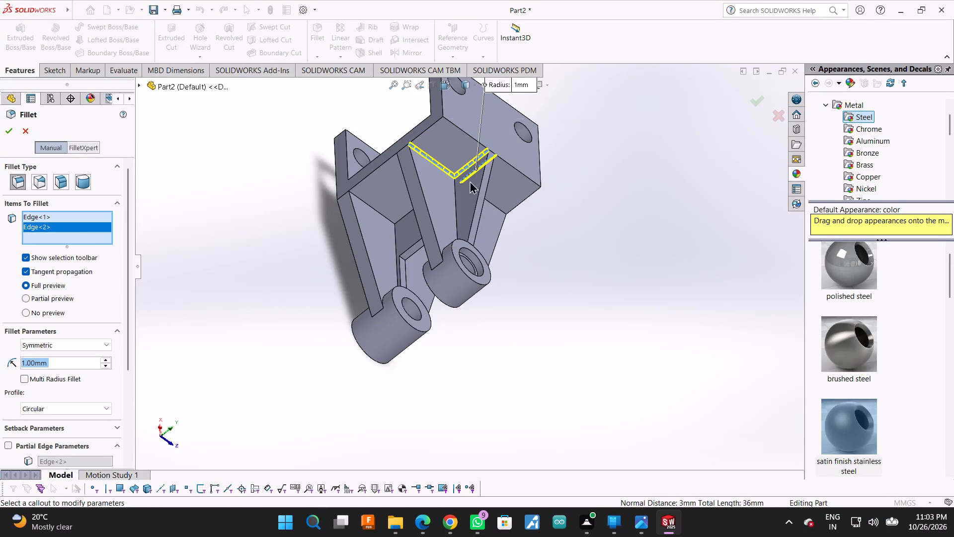
middle_drag(560, 211, 532, 198)
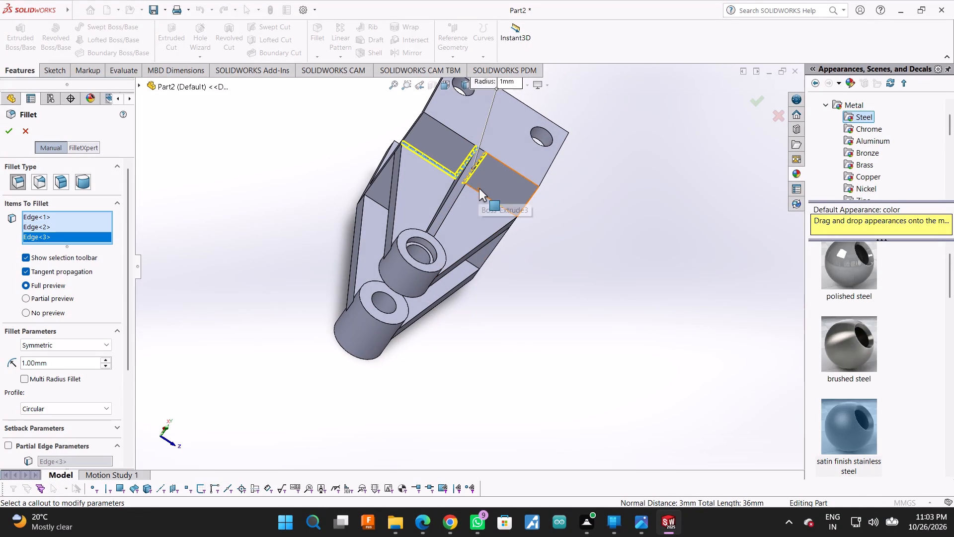
click(479, 193)
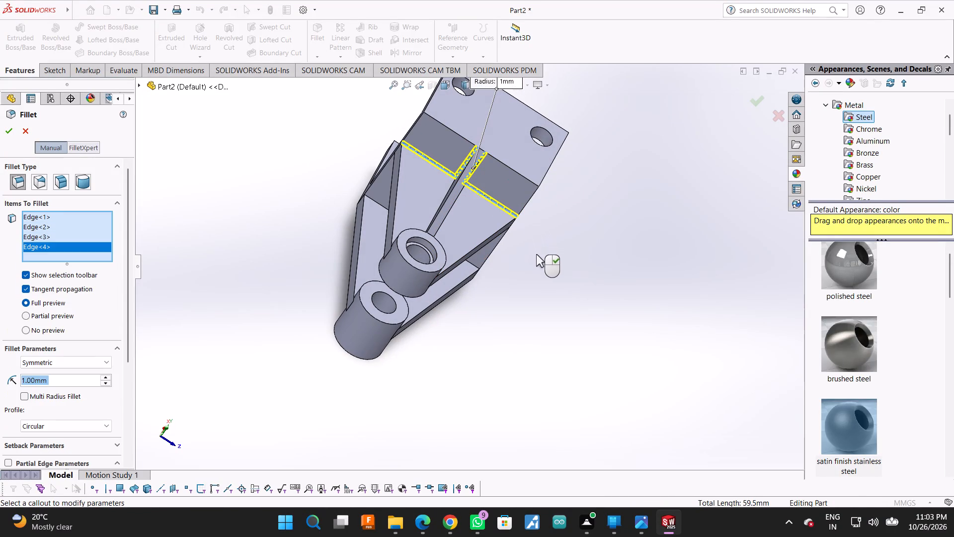
Add both edges joining the lower arm's top face to the back plate, either side of the web, to the fillet.
middle_drag(537, 257, 492, 204)
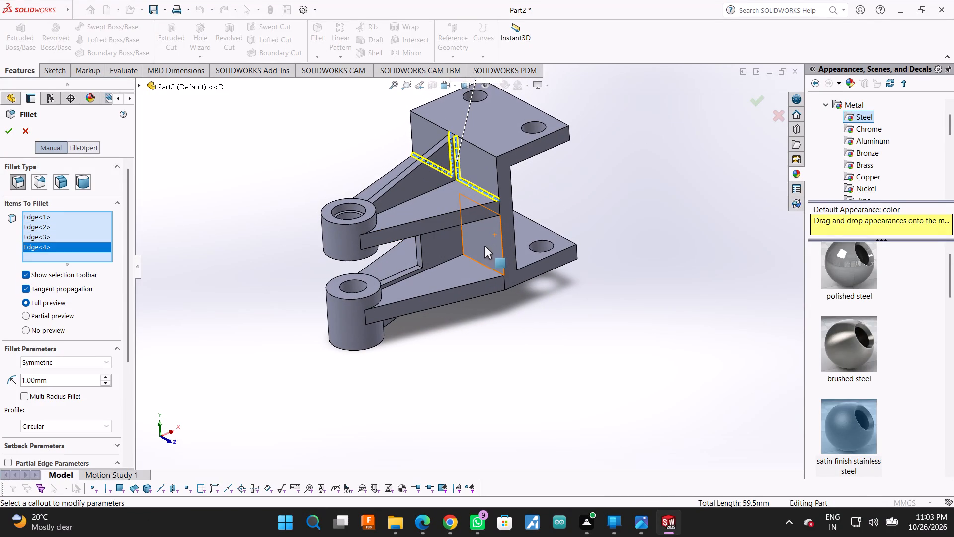
click(478, 262)
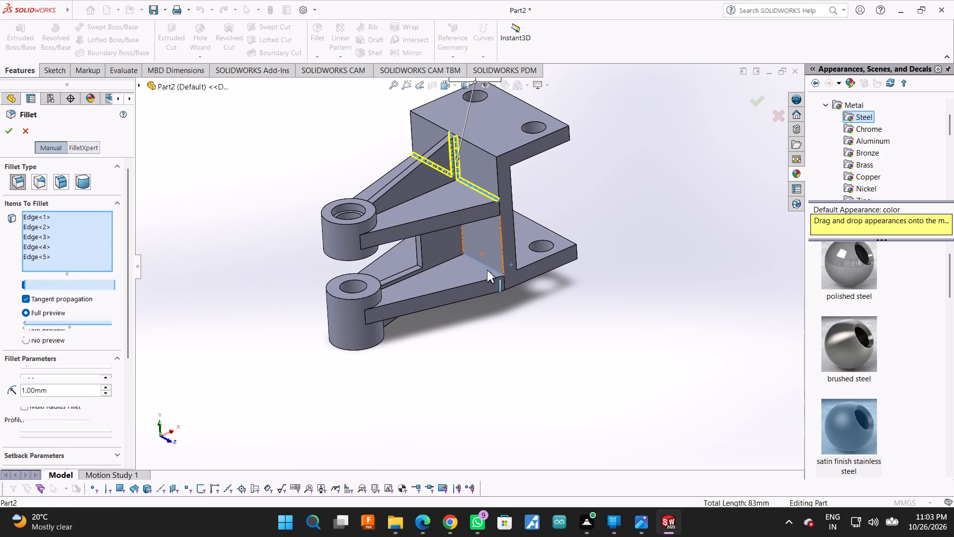
middle_drag(552, 314, 582, 388)
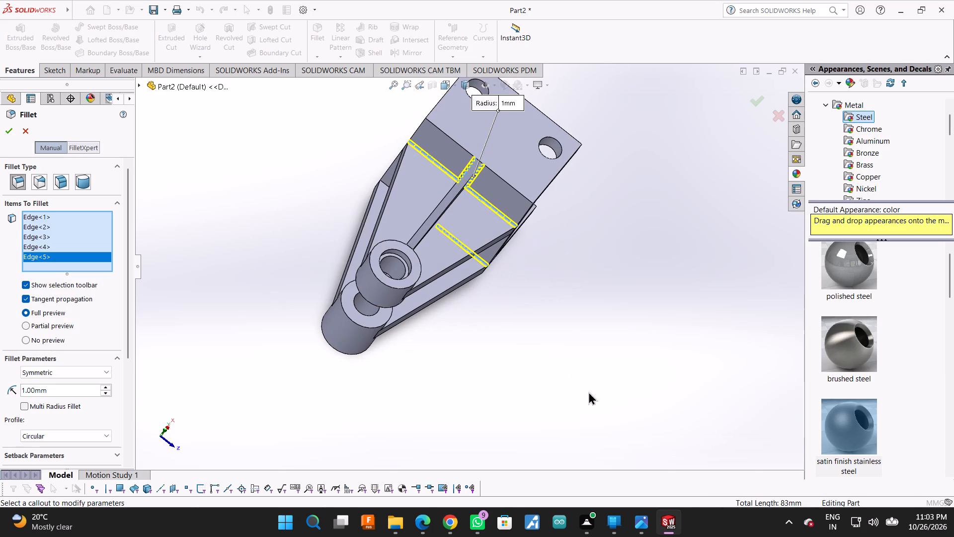
scroll(299, 285, down, 1)
scroll(299, 285, up, 1)
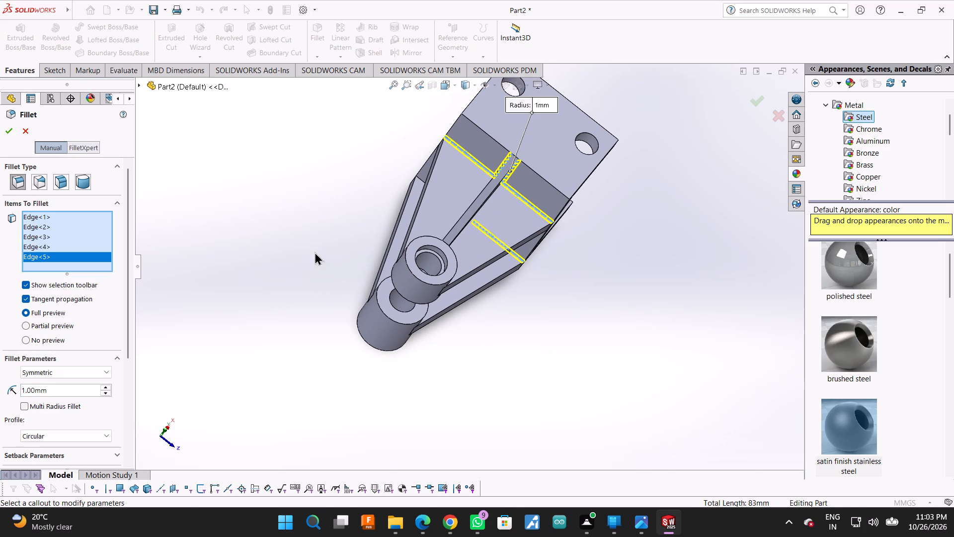
click(421, 179)
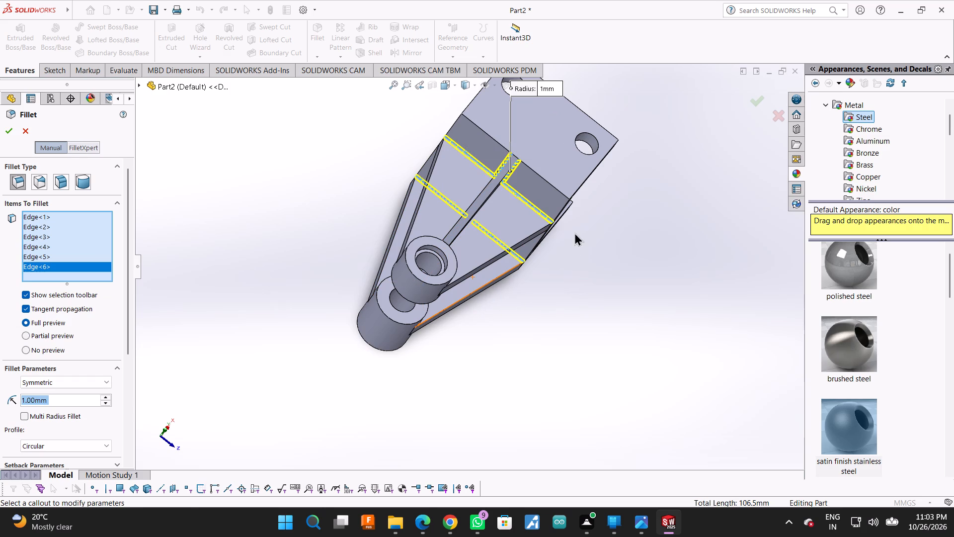
Add the inner corner edge of the web's cutout beneath the upper arm and apply the 1 mm fillet to all selected edges.
middle_drag(616, 203, 556, 60)
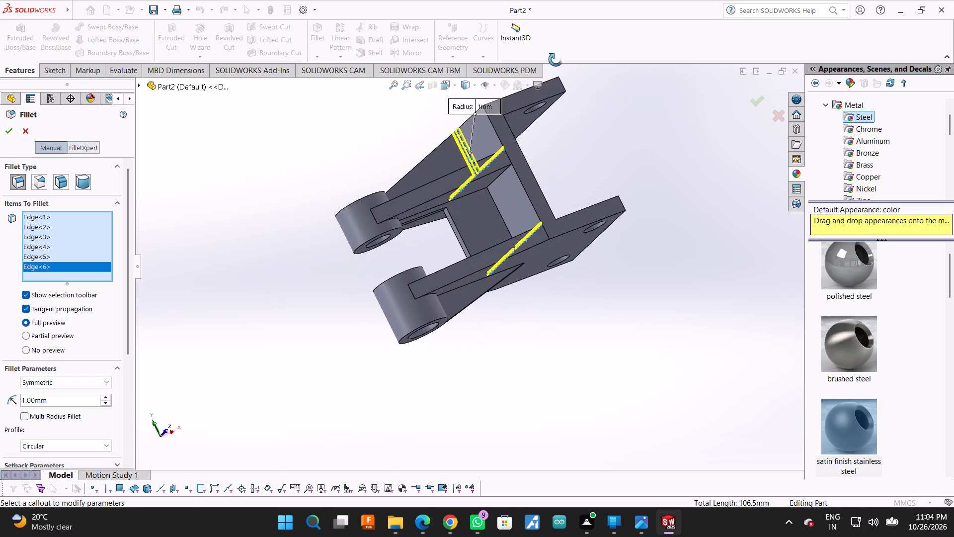
middle_drag(556, 60, 559, 62)
scroll(439, 209, down, 4)
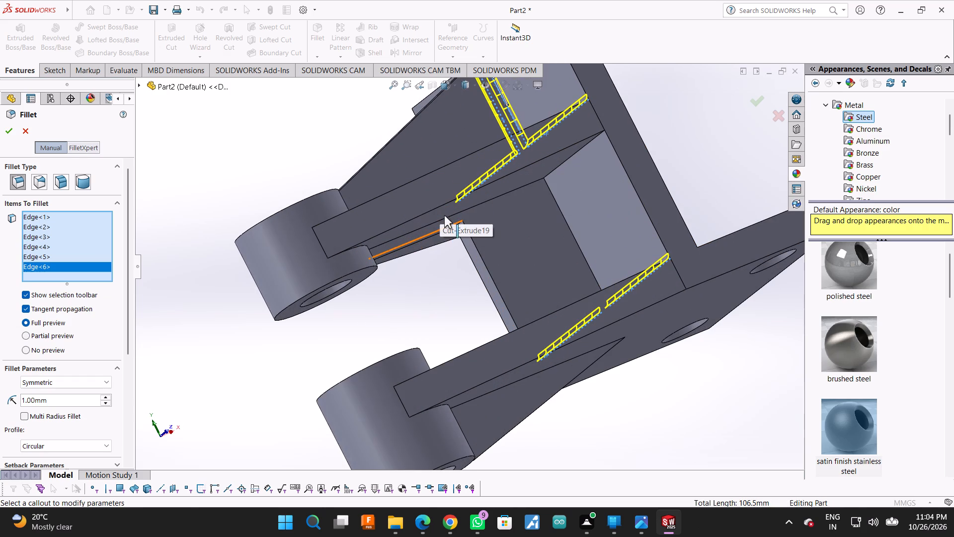
click(458, 226)
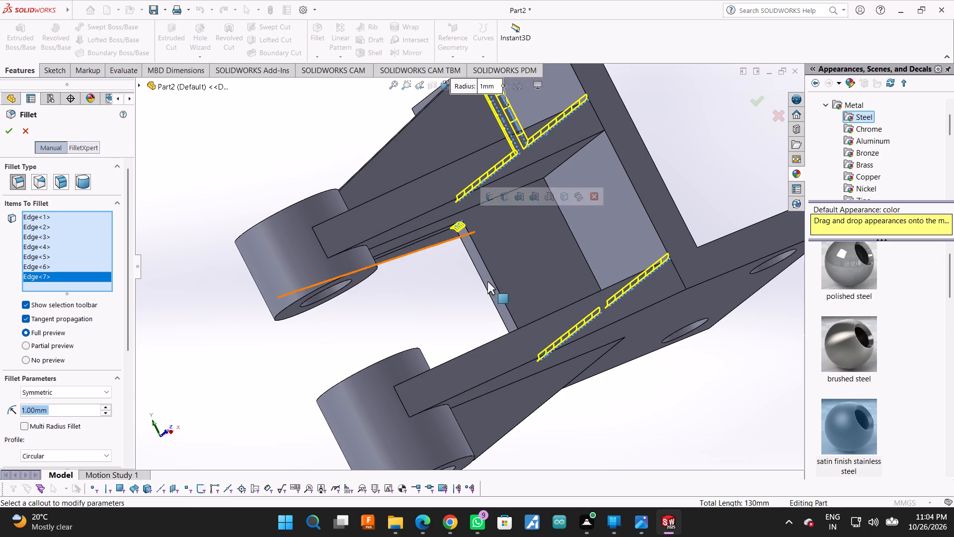
scroll(417, 303, down, 1)
scroll(457, 315, up, 2)
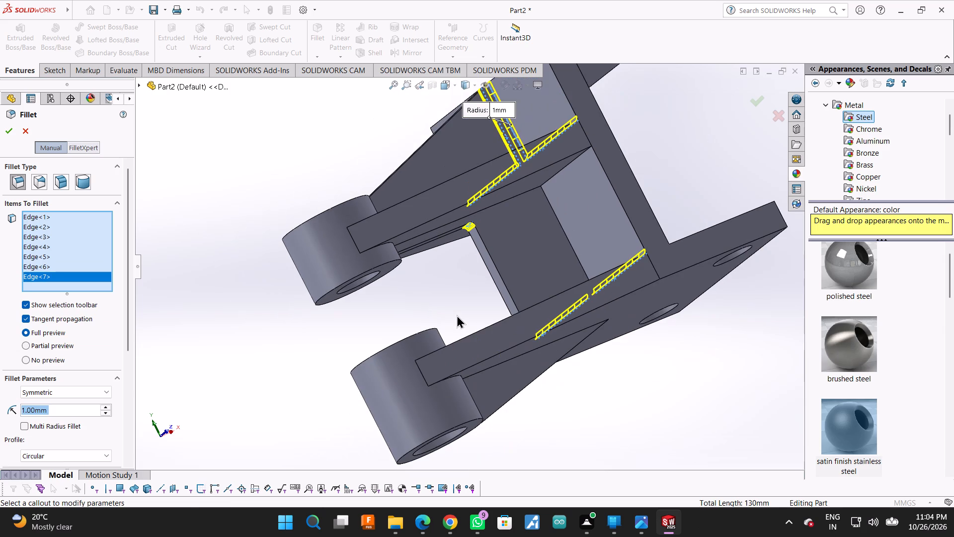
scroll(465, 317, up, 1)
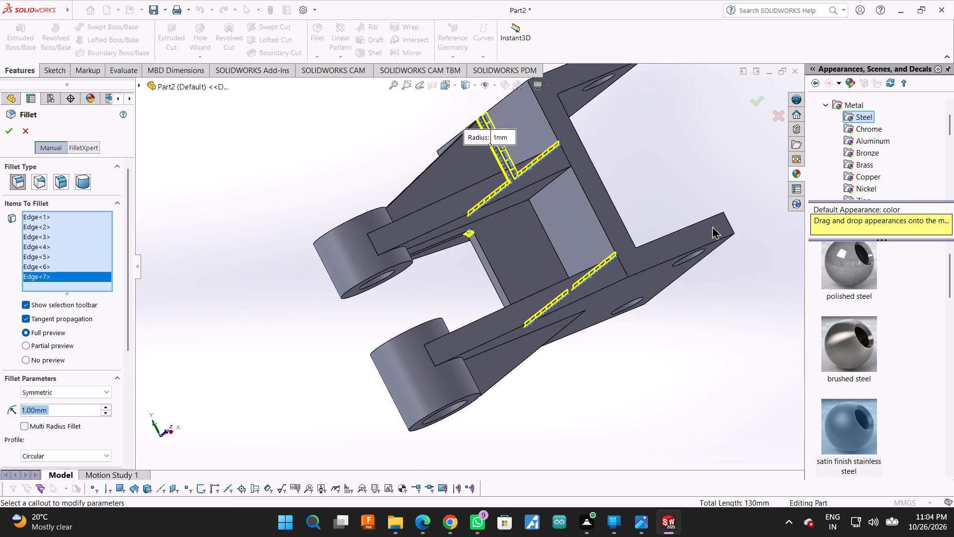
scroll(729, 168, up, 1)
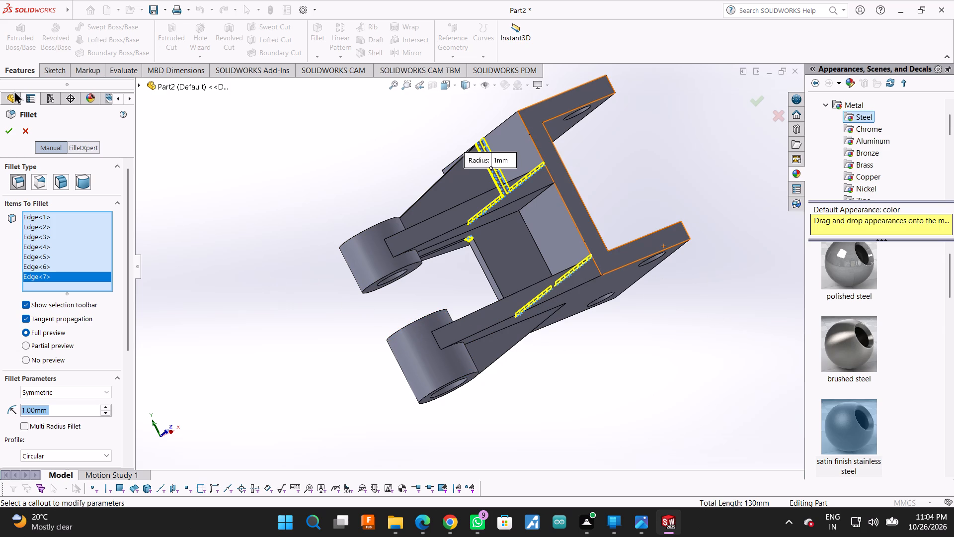
click(8, 134)
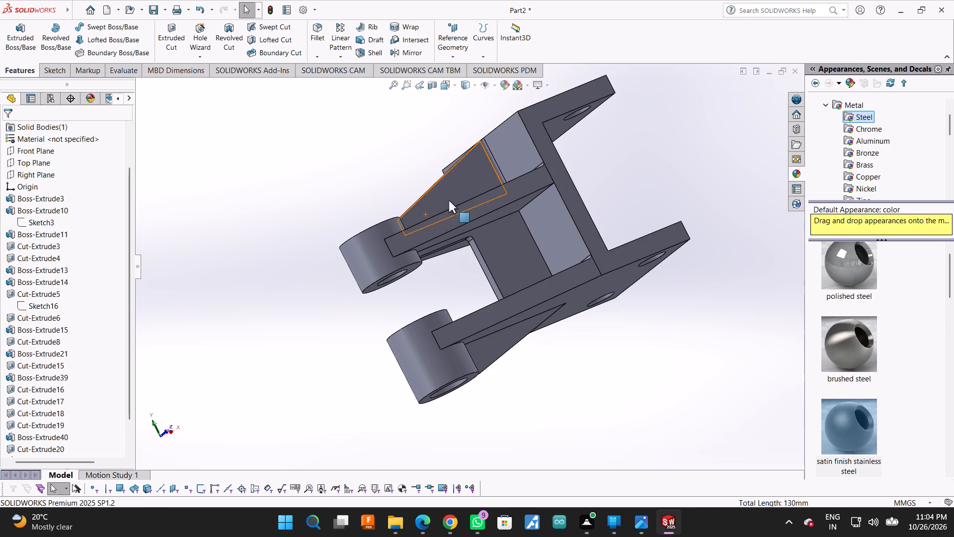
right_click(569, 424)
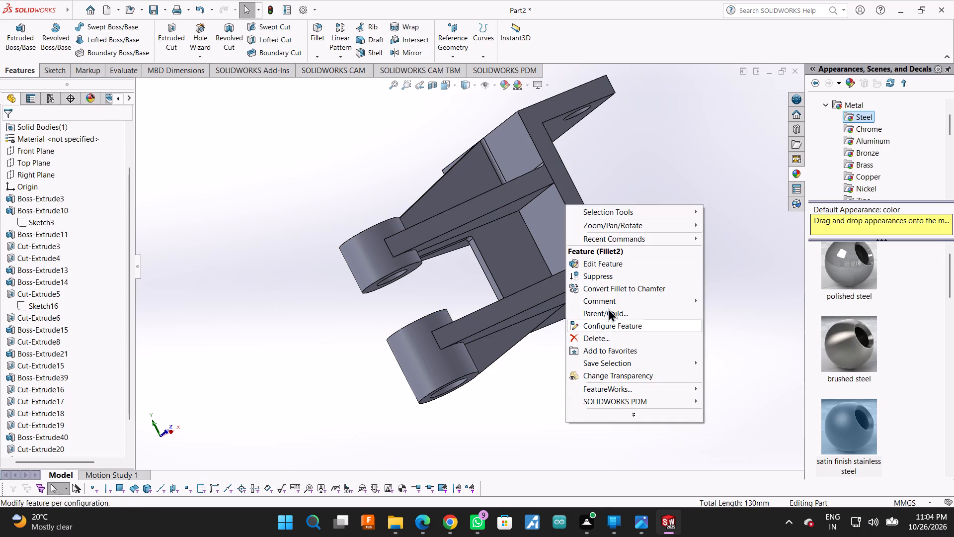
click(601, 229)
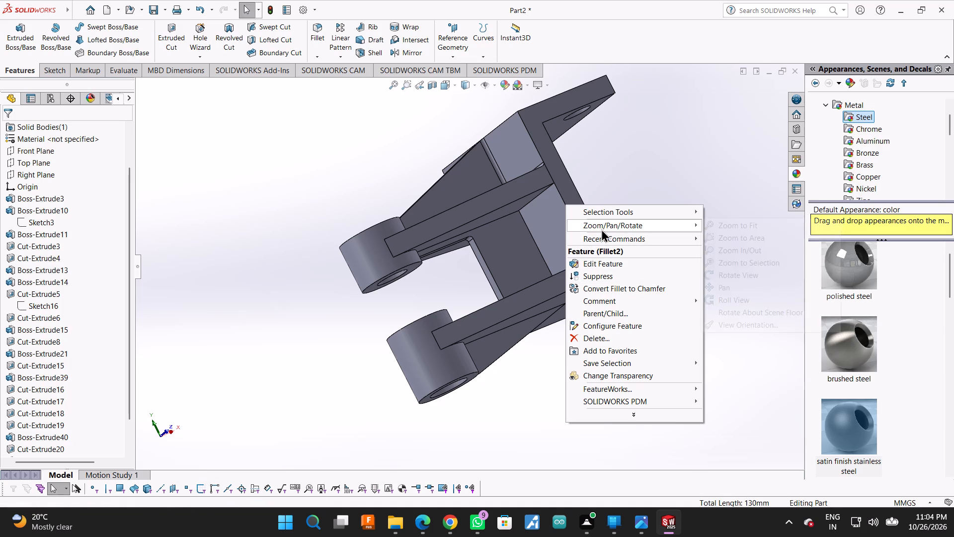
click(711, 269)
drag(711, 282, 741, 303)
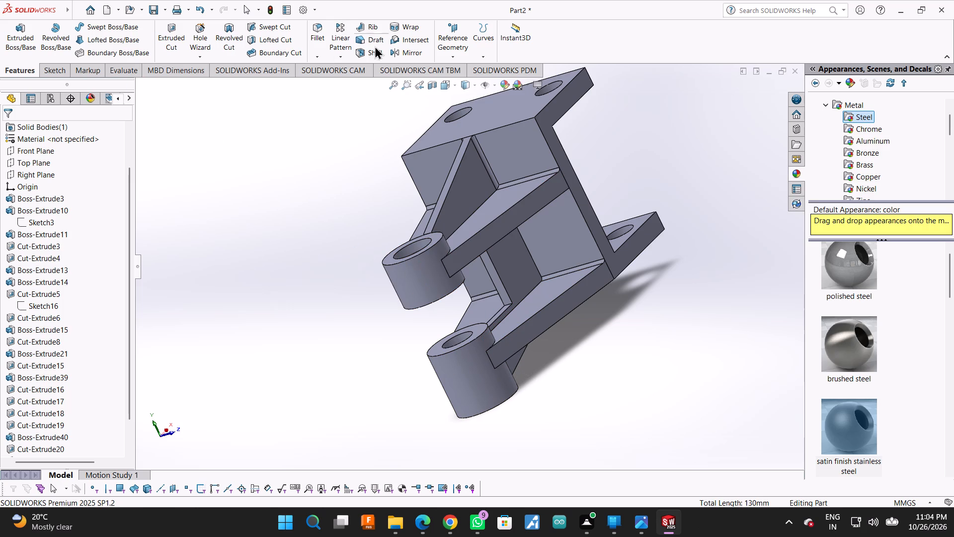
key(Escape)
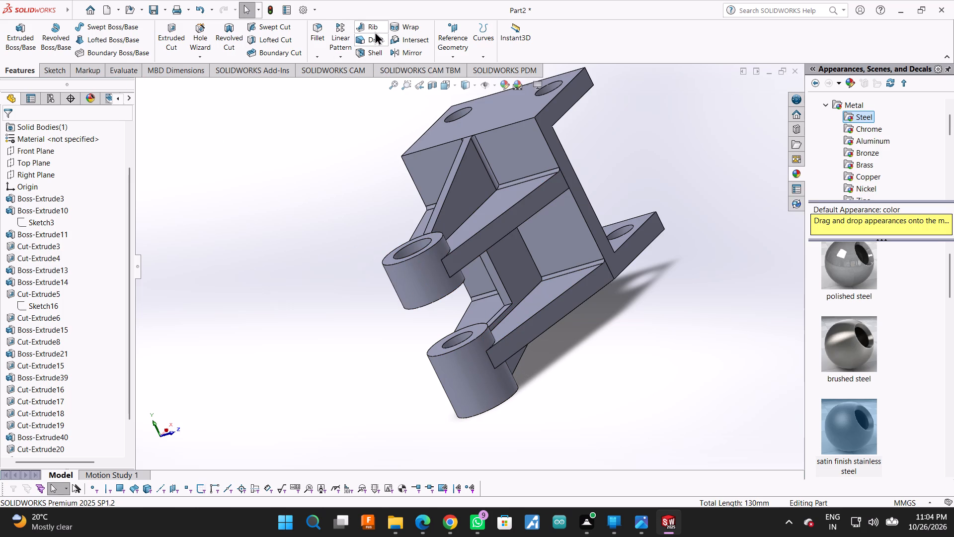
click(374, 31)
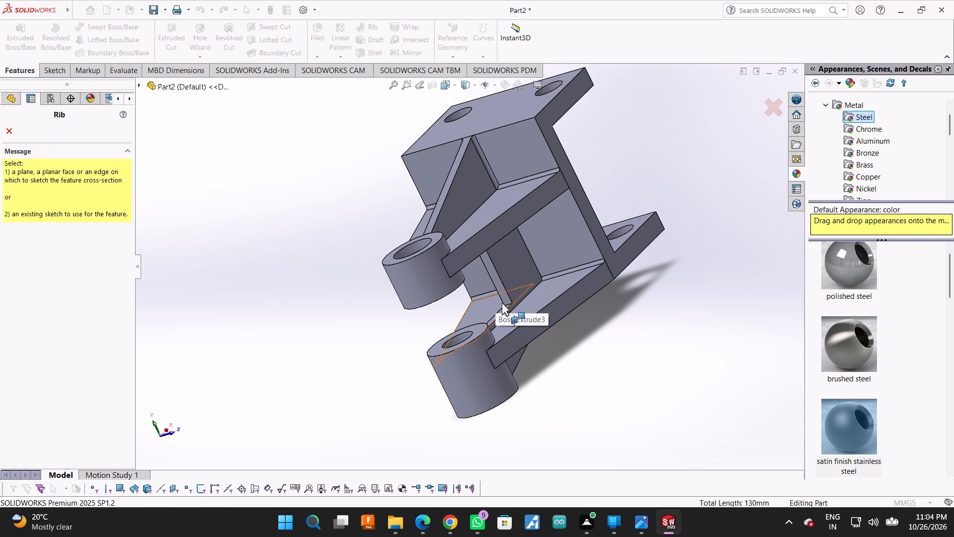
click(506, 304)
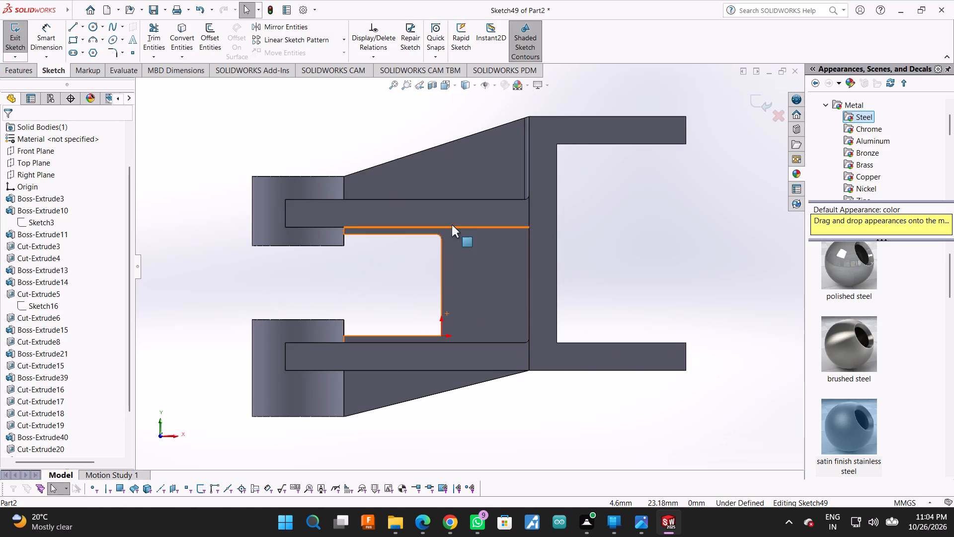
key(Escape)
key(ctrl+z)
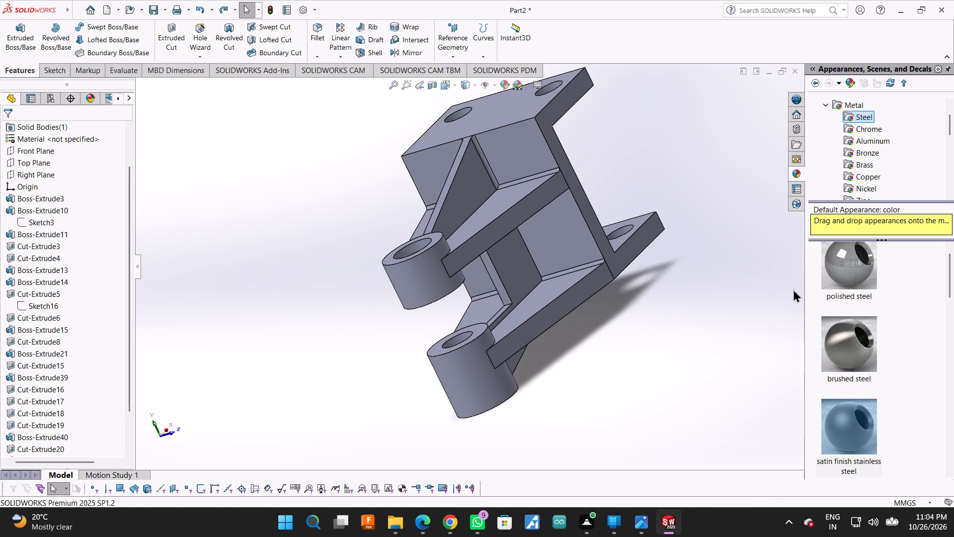
Fillet the web cutout's inner corner edge above the lower arm with a 1 mm radius.
click(315, 26)
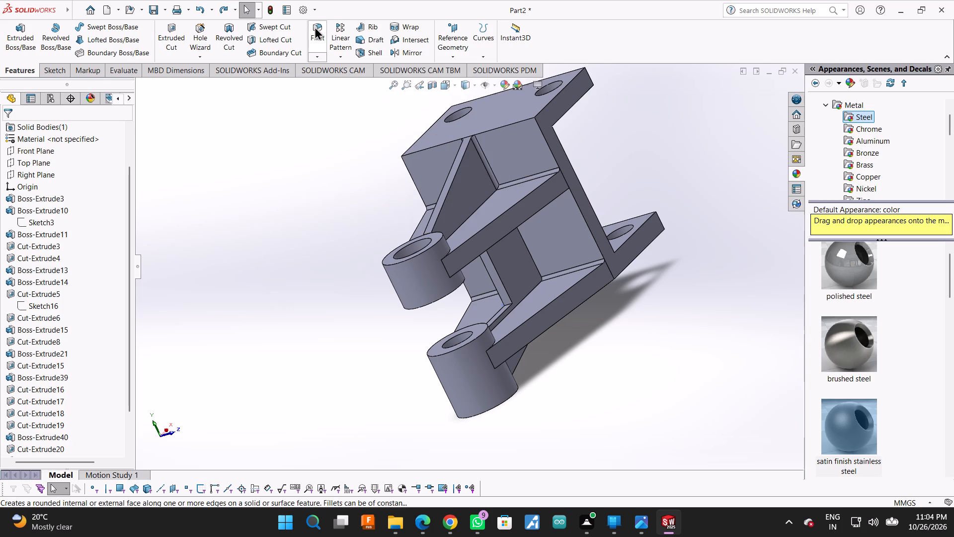
click(318, 32)
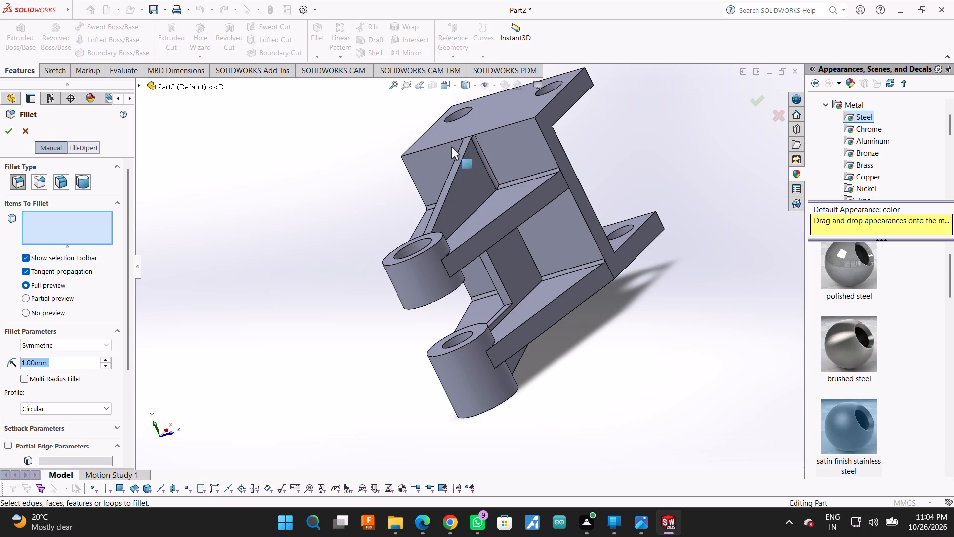
scroll(533, 282, down, 1)
click(499, 307)
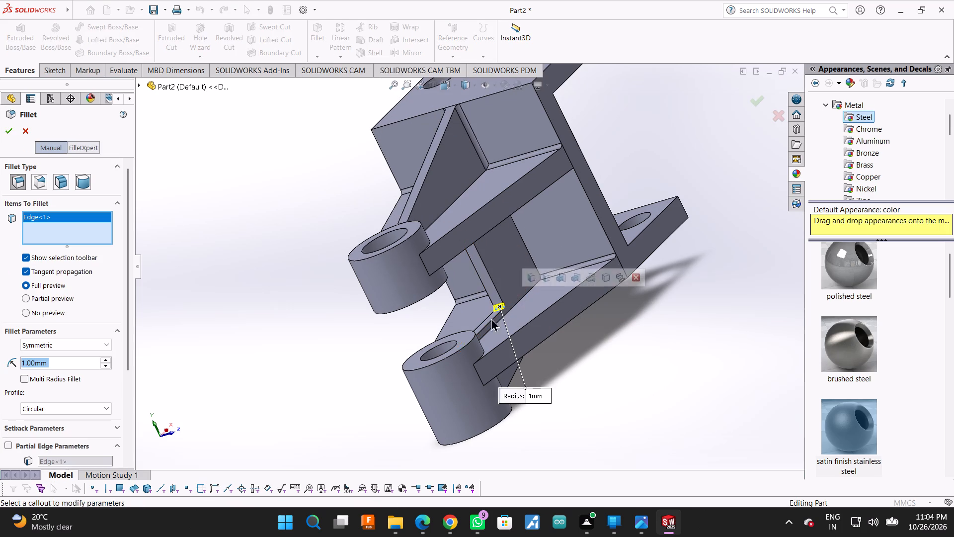
scroll(627, 347, down, 1)
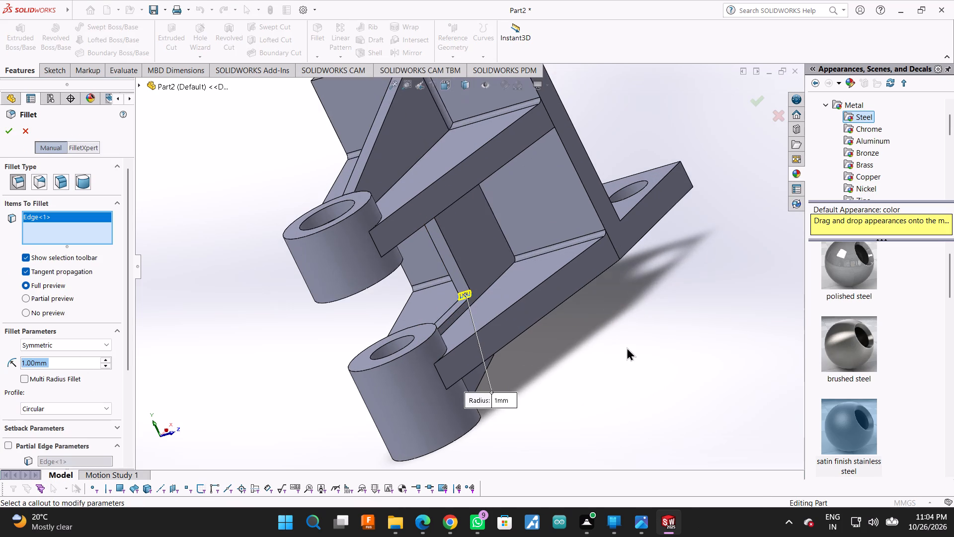
middle_drag(627, 347, 602, 392)
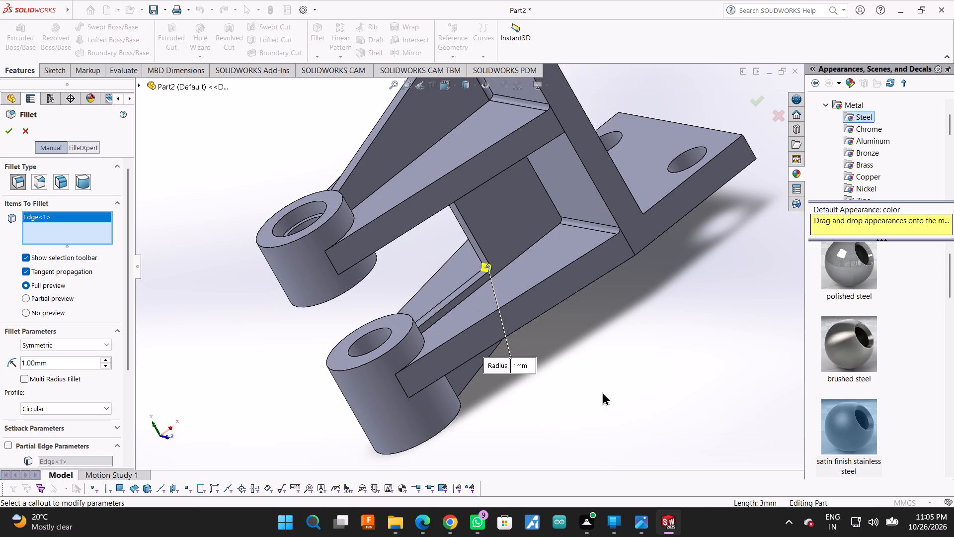
scroll(708, 347, up, 1)
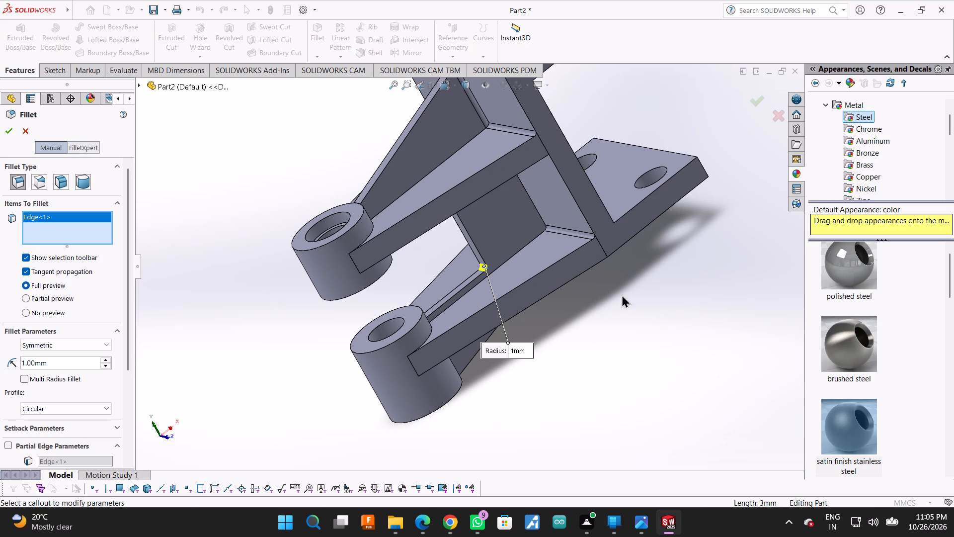
scroll(386, 270, up, 3)
click(10, 128)
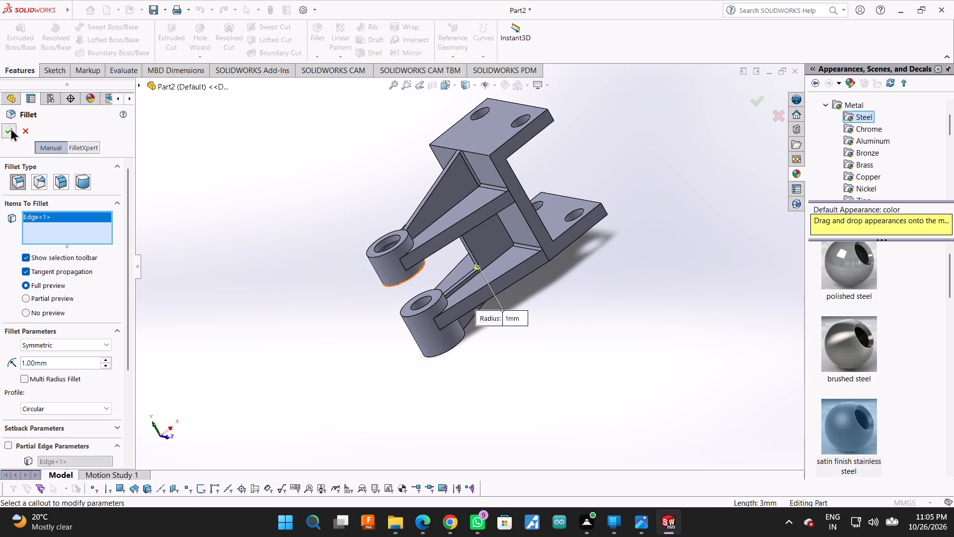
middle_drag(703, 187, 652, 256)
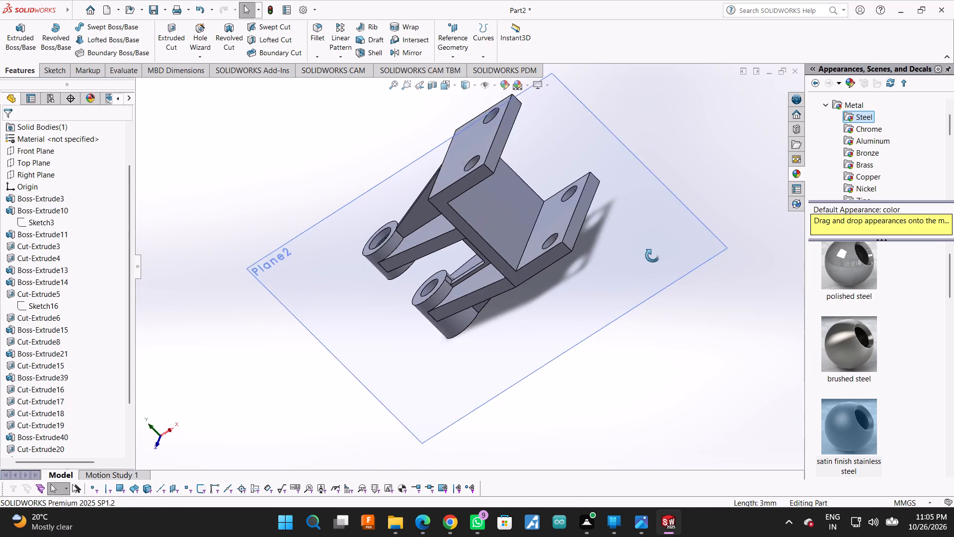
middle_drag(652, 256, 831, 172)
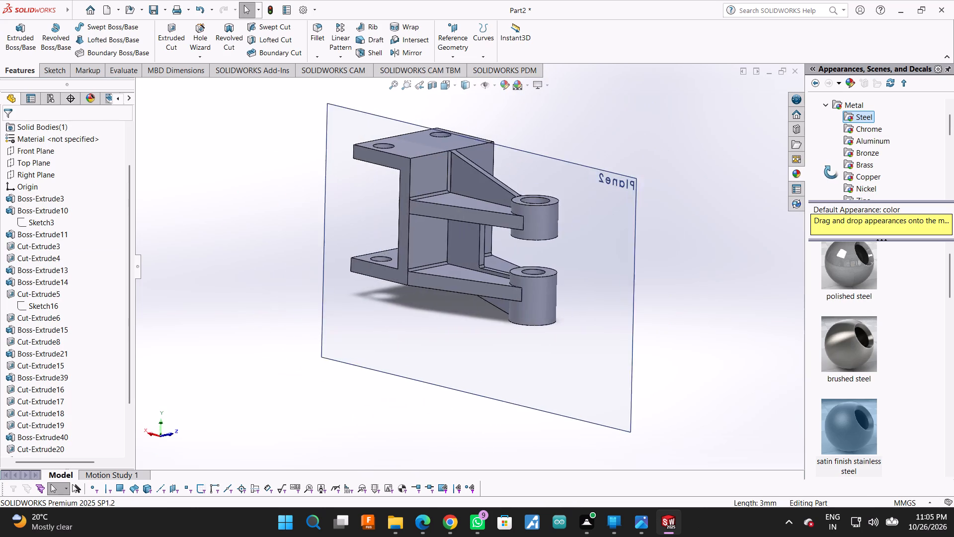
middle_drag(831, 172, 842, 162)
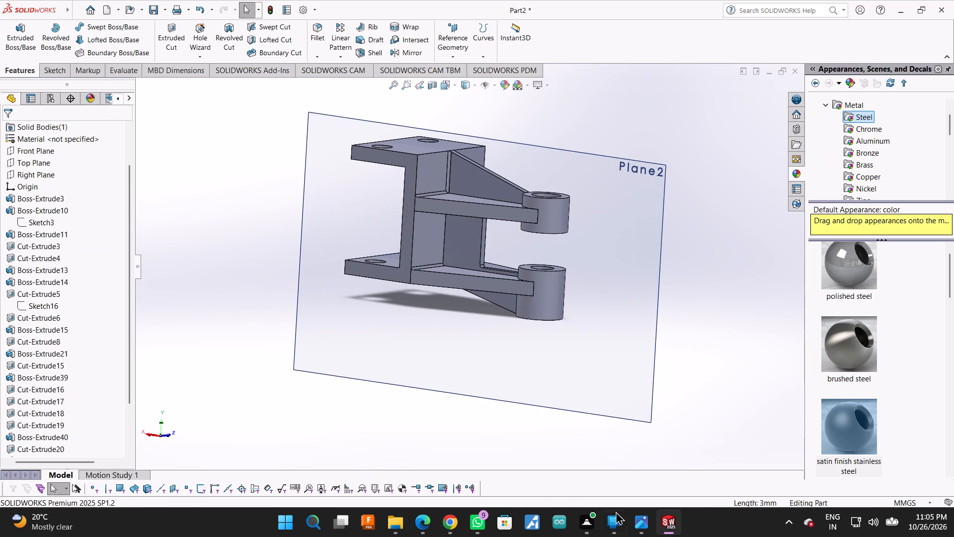
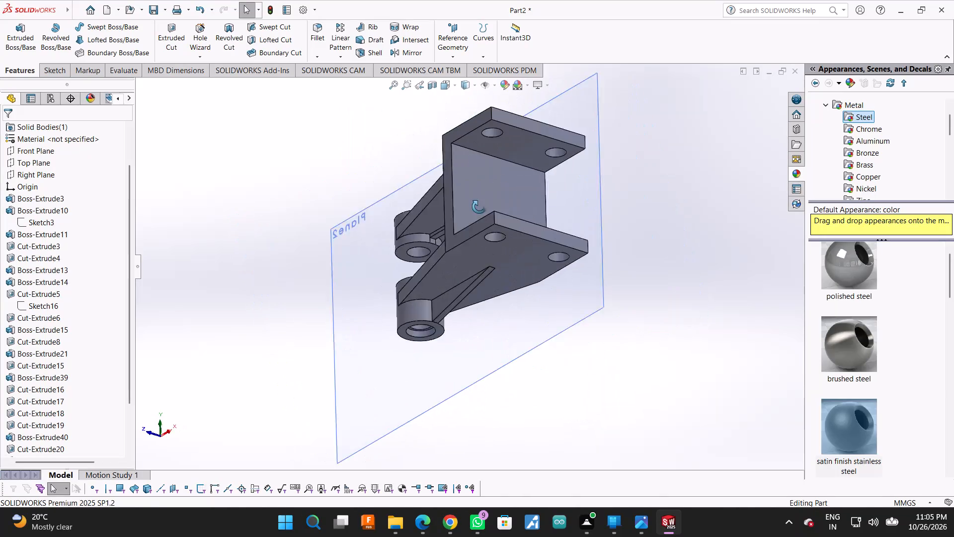
Examine the bracket from all sides, checking the filleted junctions and the web between the two arms.
scroll(598, 293, down, 1)
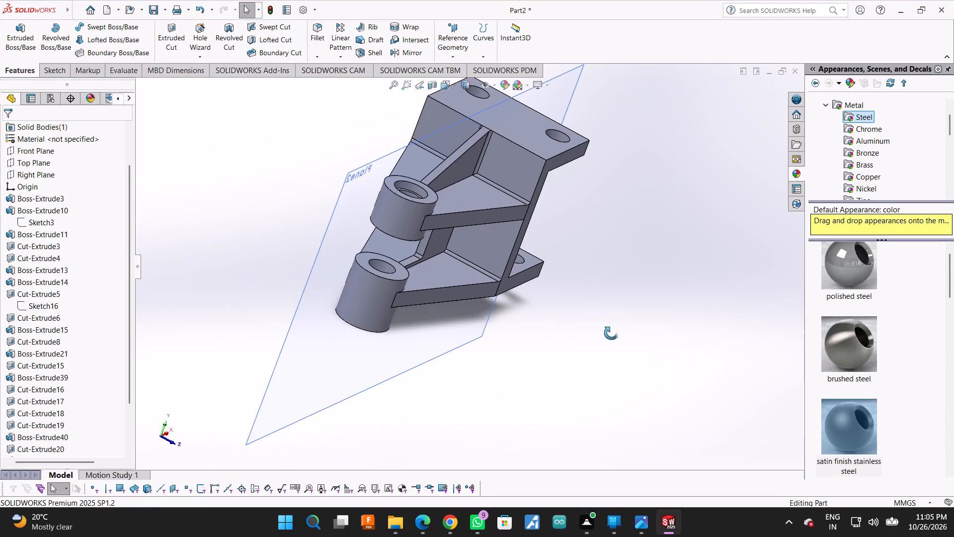
scroll(228, 237, down, 1)
middle_drag(228, 237, 204, 186)
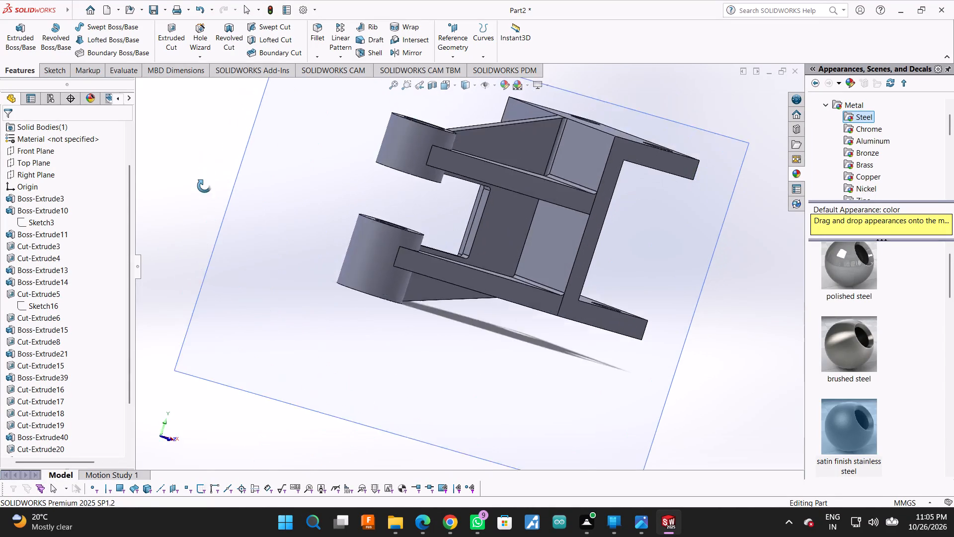
middle_drag(204, 186, 204, 198)
scroll(211, 247, up, 6)
middle_drag(609, 125, 528, 136)
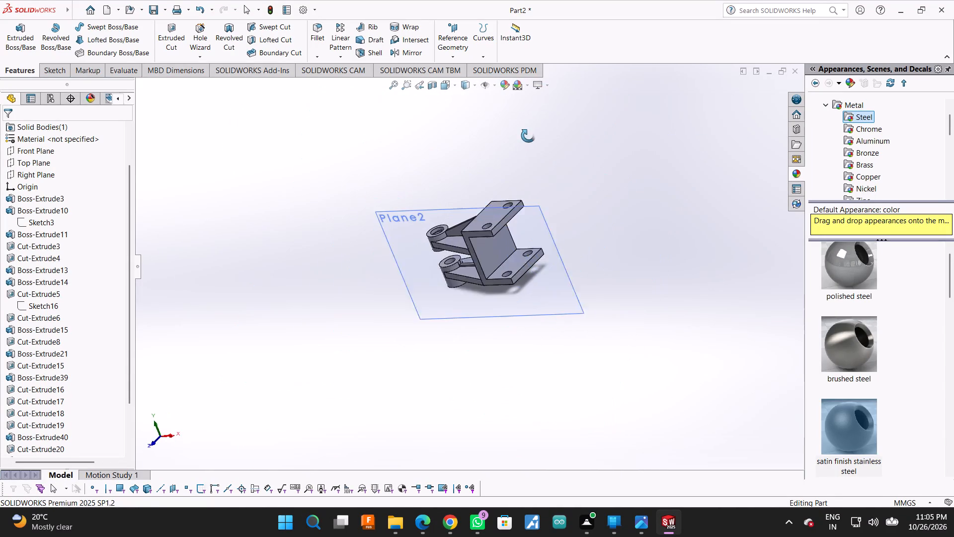
middle_drag(528, 136, 557, 116)
scroll(375, 192, down, 3)
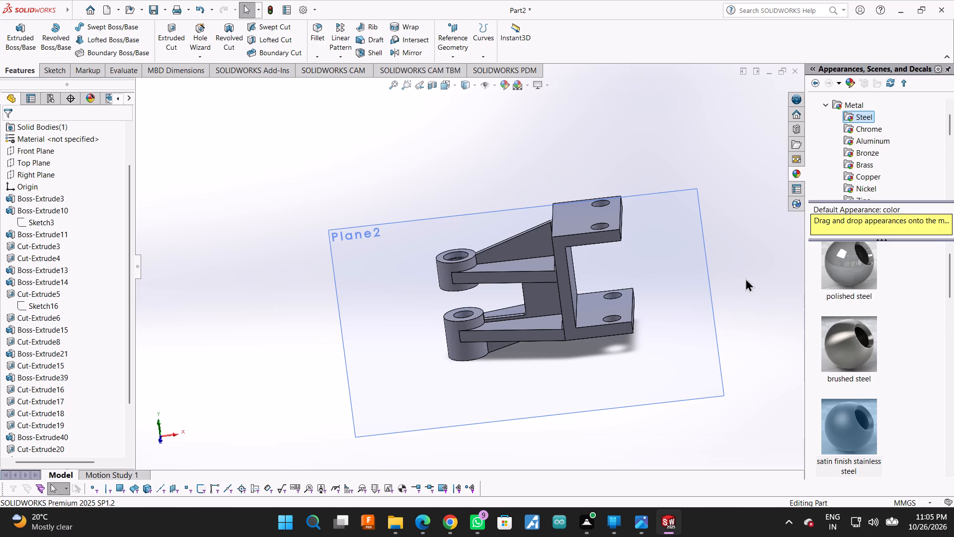
middle_drag(732, 280, 692, 359)
middle_drag(700, 347, 673, 317)
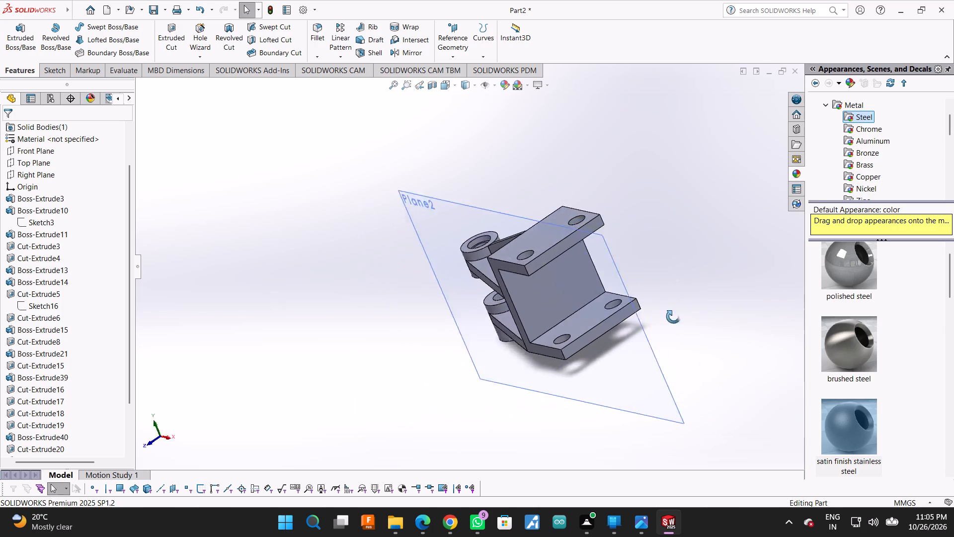
middle_drag(673, 317, 448, 380)
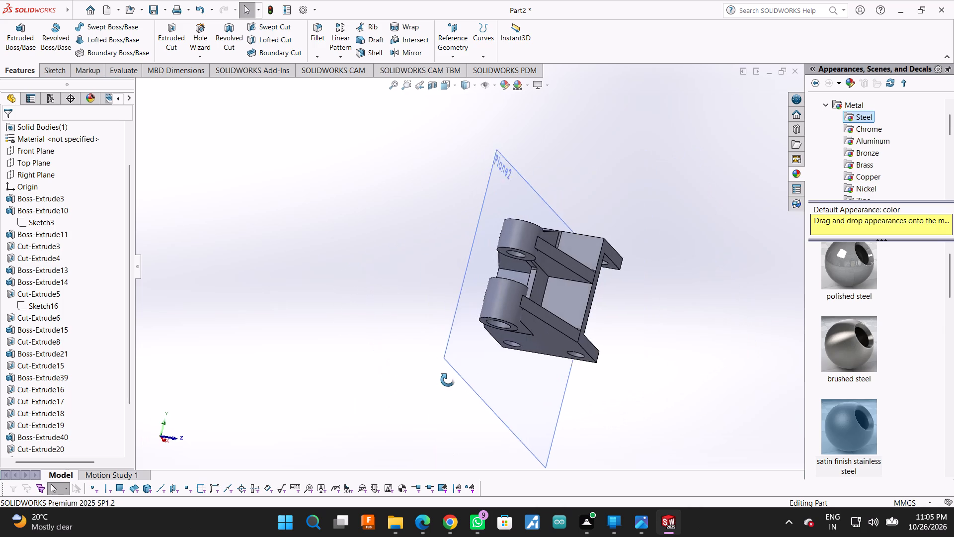
middle_drag(448, 380, 453, 380)
scroll(455, 380, down, 1)
middle_drag(457, 380, 490, 400)
scroll(456, 327, up, 1)
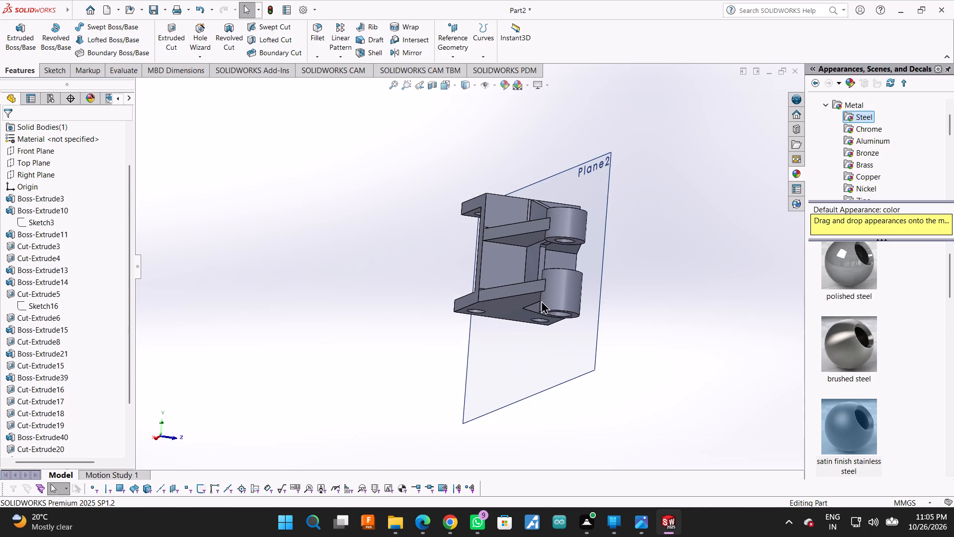
middle_drag(646, 280, 612, 288)
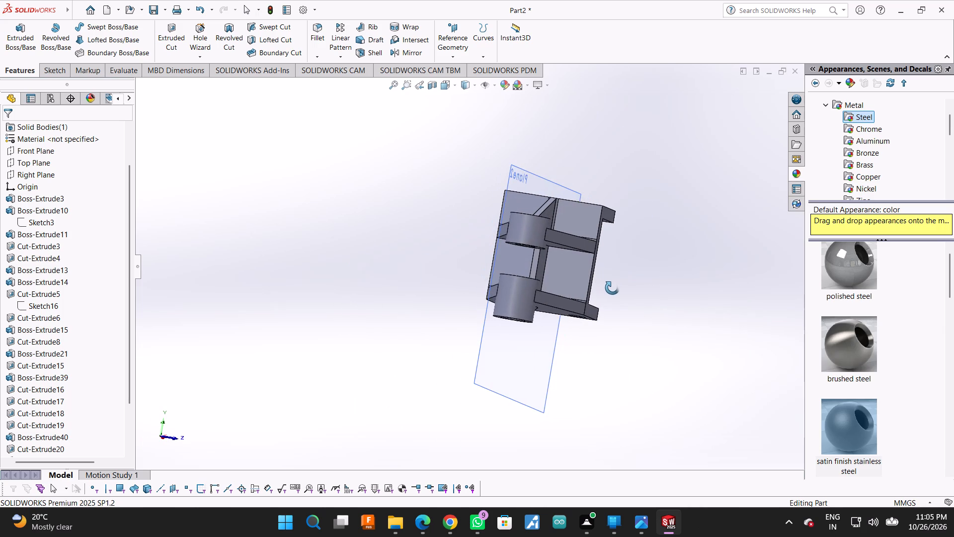
middle_drag(612, 288, 613, 288)
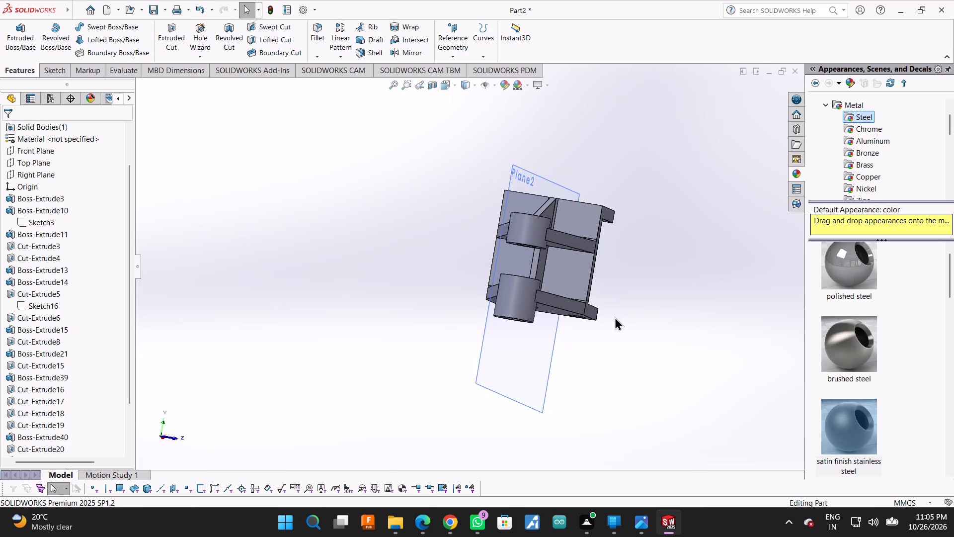
scroll(662, 179, up, 1)
scroll(600, 230, down, 3)
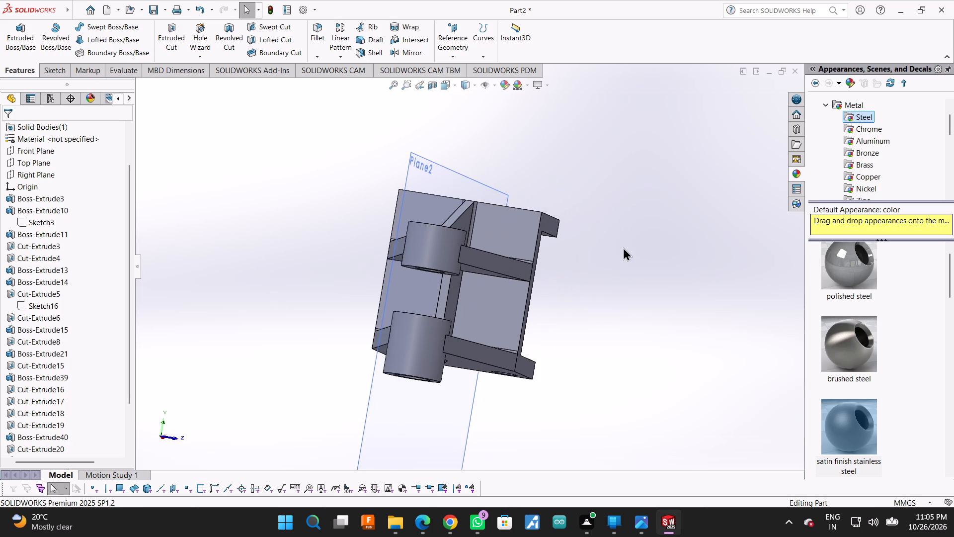
right_click(563, 279)
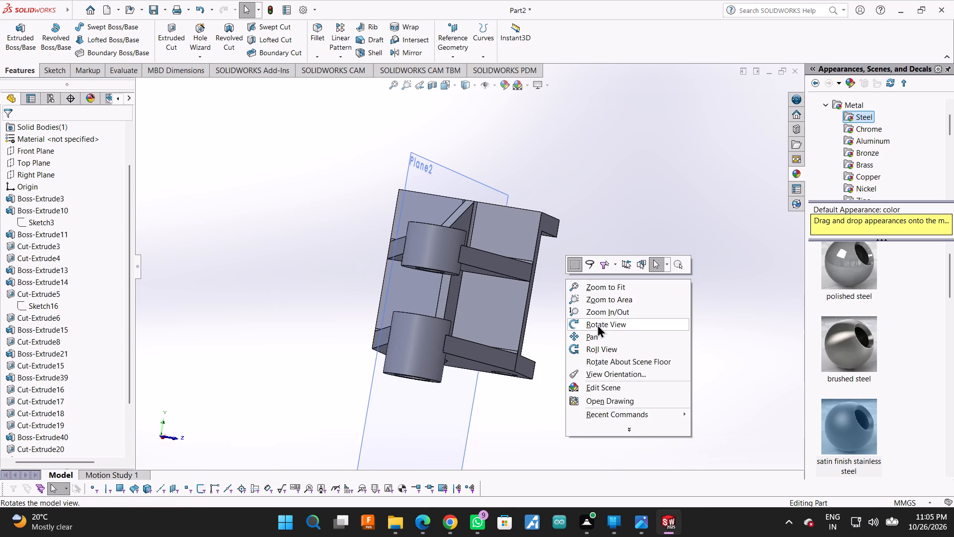
click(597, 324)
drag(672, 272, 636, 277)
click(634, 275)
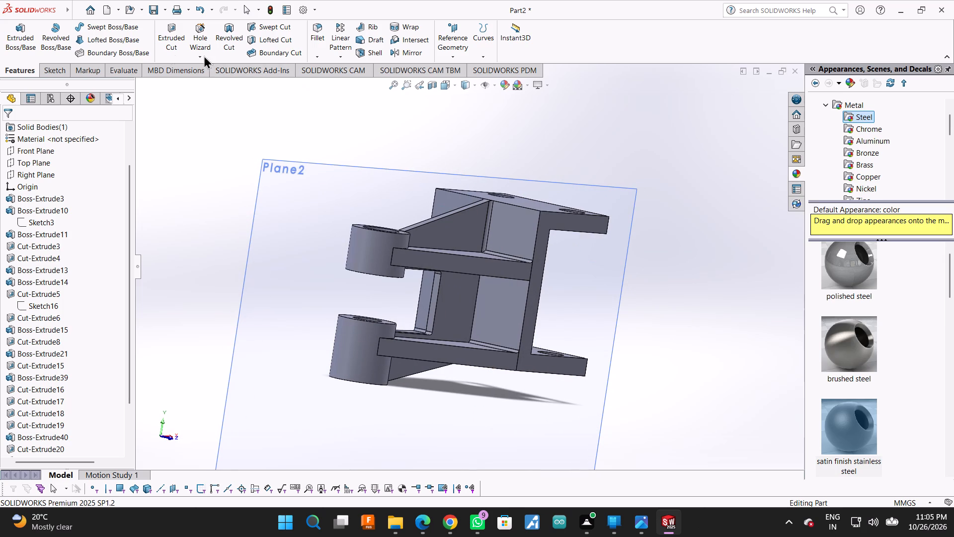
key(Escape)
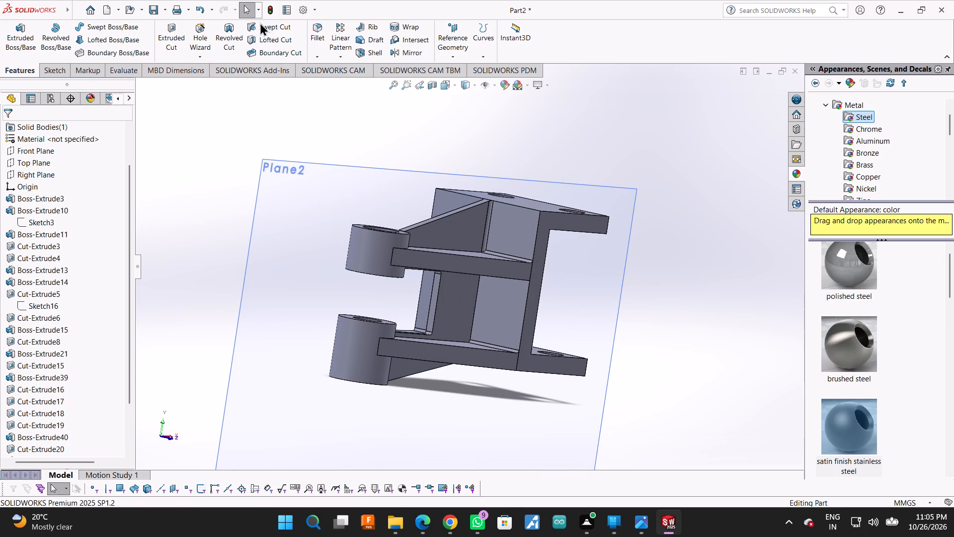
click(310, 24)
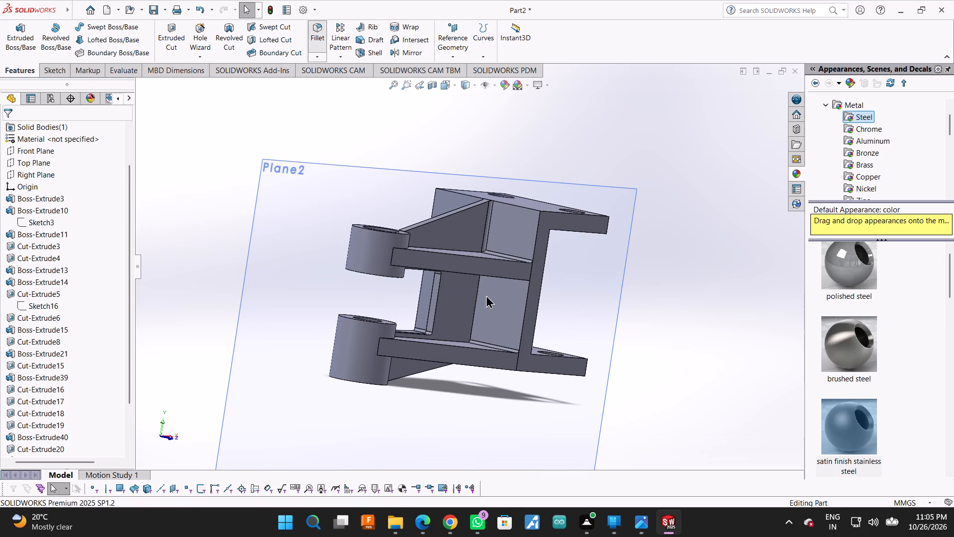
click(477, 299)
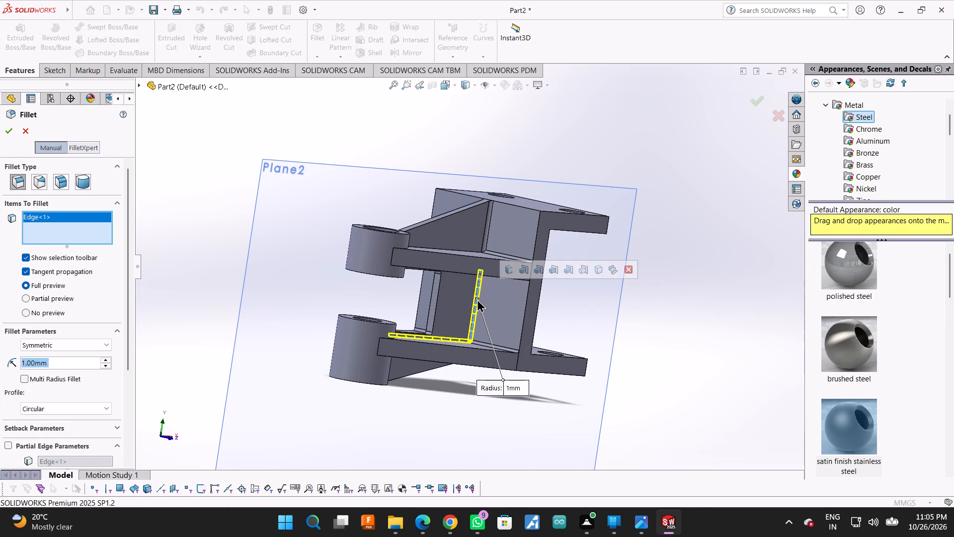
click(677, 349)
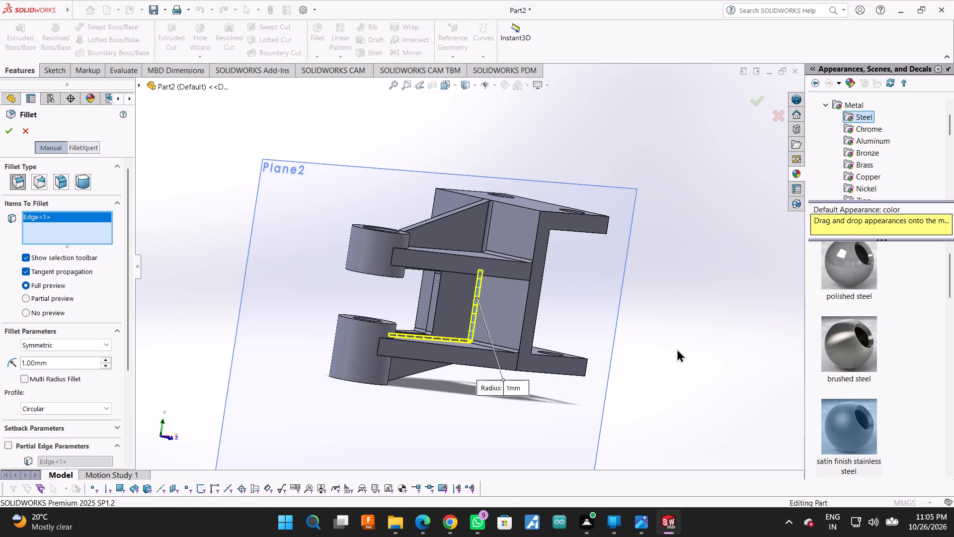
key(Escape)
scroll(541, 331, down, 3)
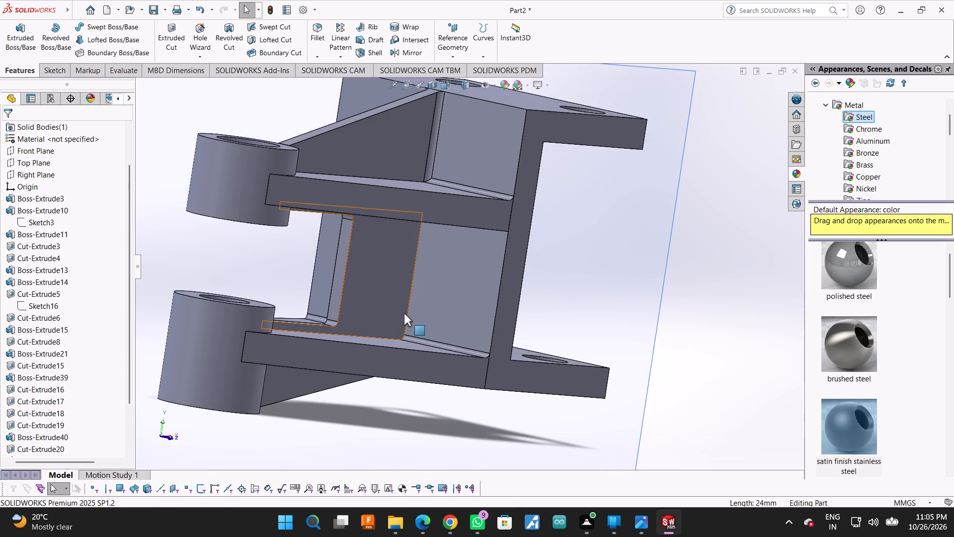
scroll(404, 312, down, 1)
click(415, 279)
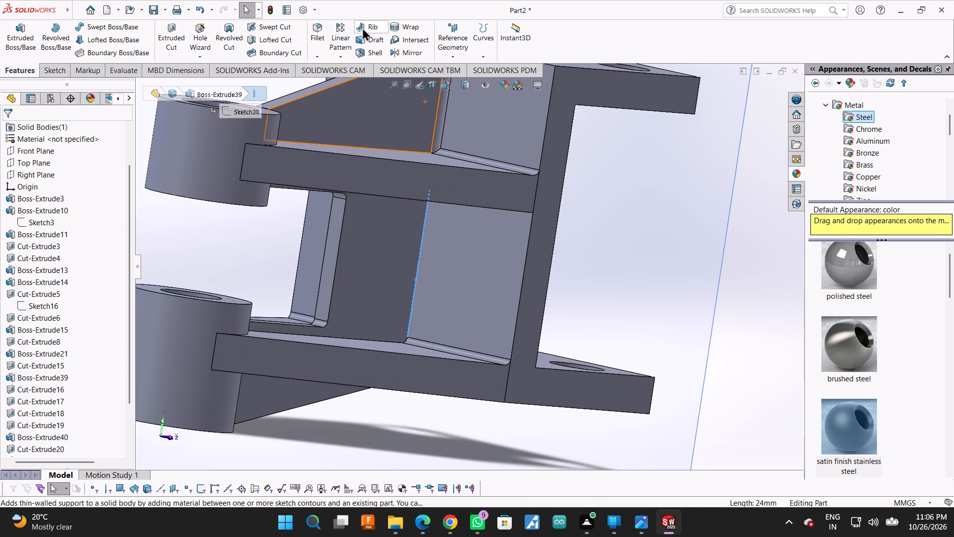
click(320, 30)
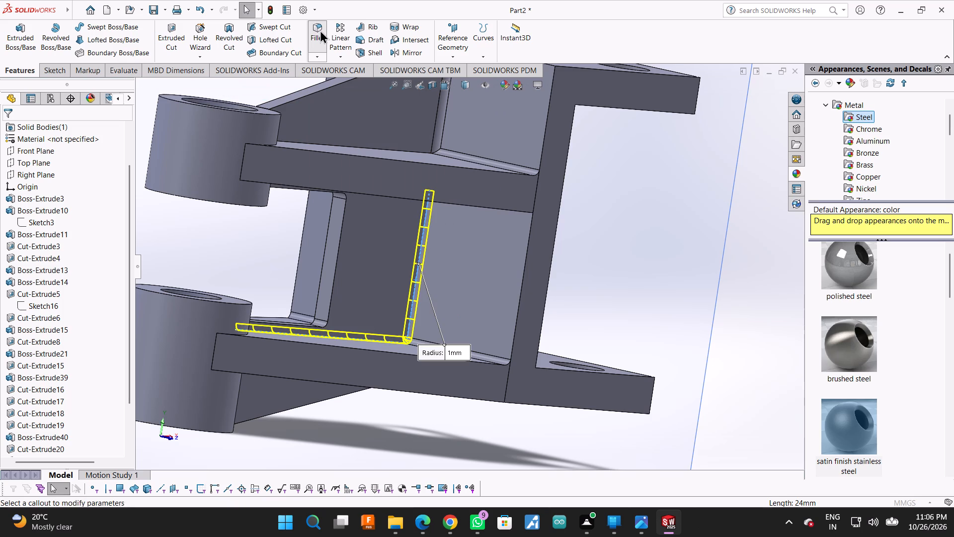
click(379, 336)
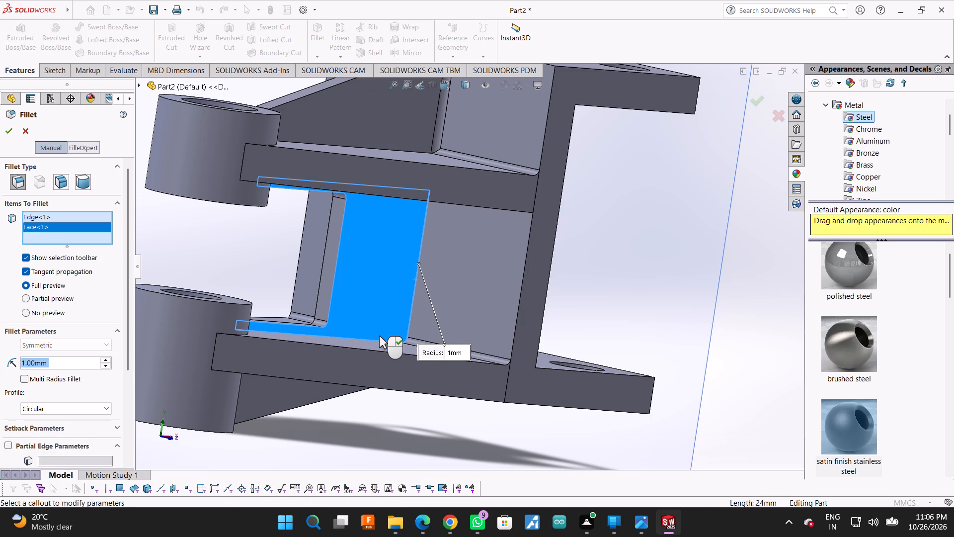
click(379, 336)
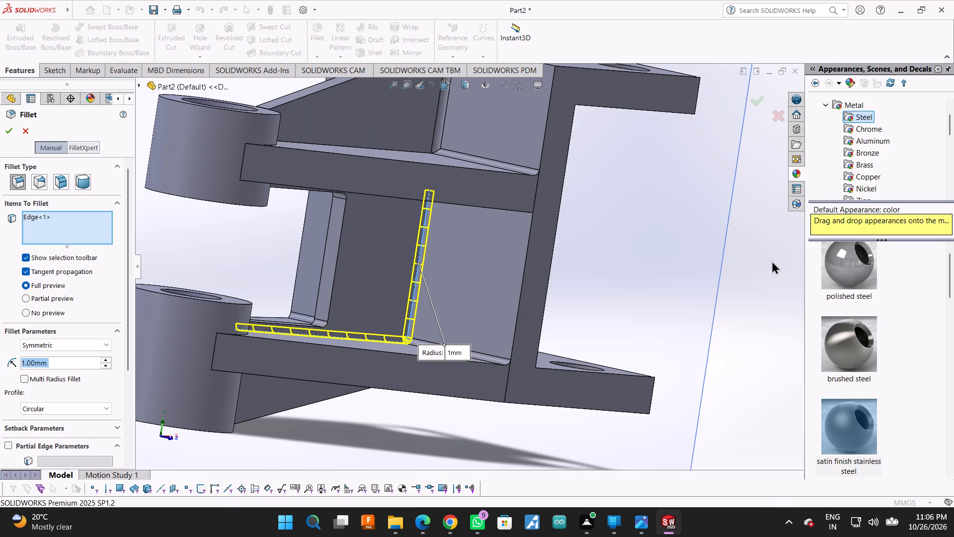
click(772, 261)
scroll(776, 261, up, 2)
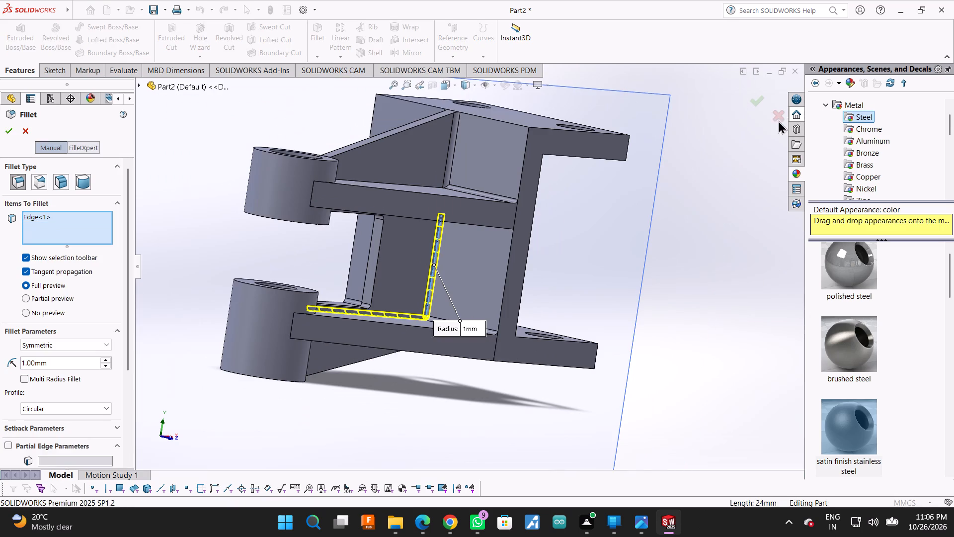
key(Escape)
Undo the recent 1 mm fillets back to the mounting-hole sketch, and redo only the mounting-hole cut.
key(ctrl+z)
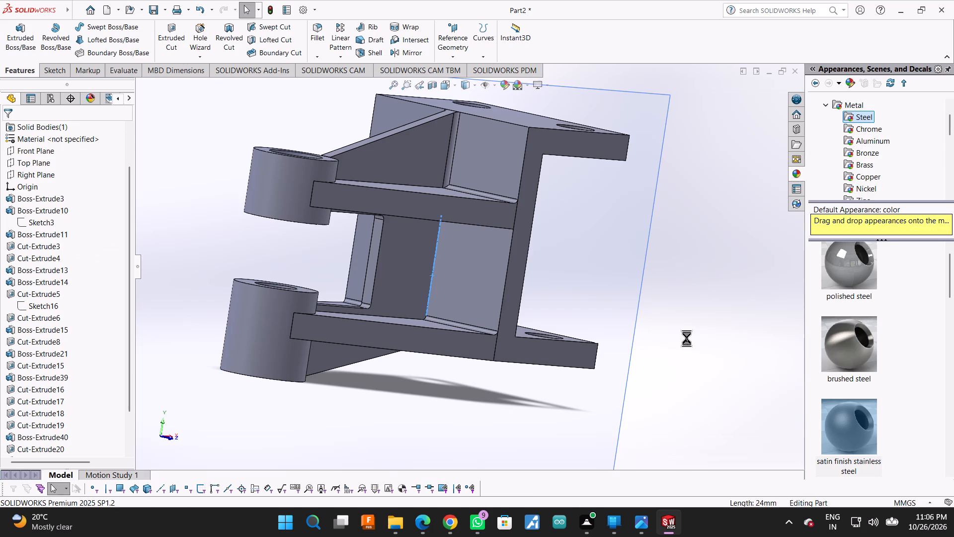
key(ctrl+z)
key(ctrl+z)
key(ctrl+z)
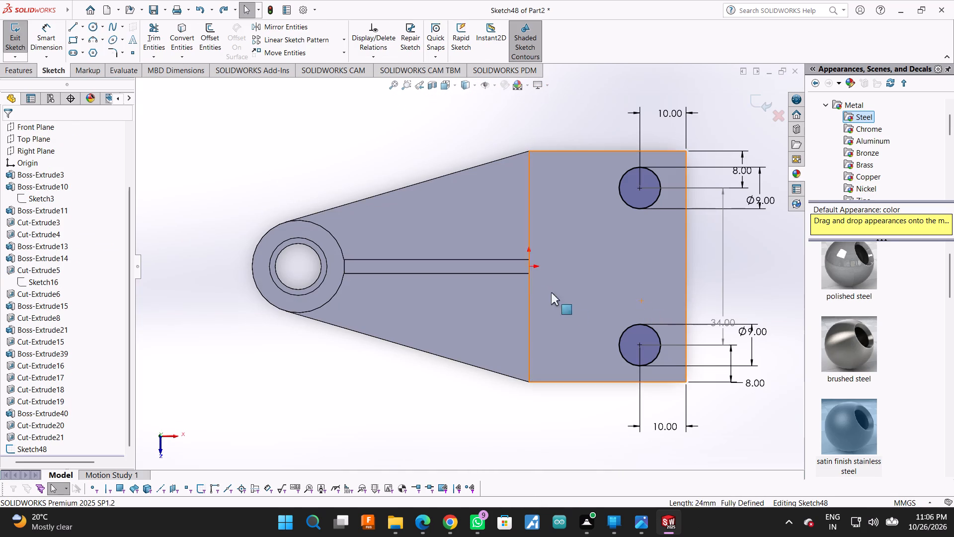
click(221, 10)
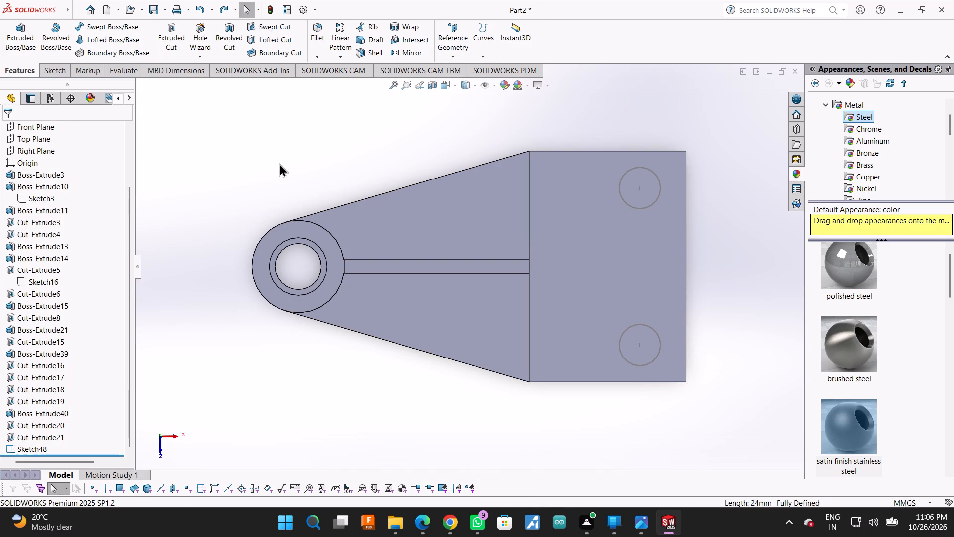
middle_drag(428, 401, 453, 248)
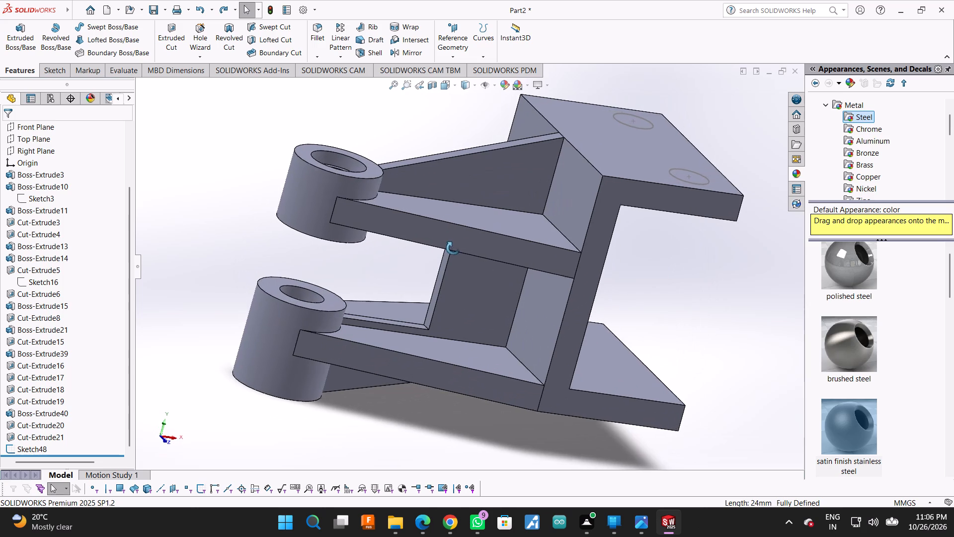
middle_drag(453, 248, 452, 249)
double_click(223, 10)
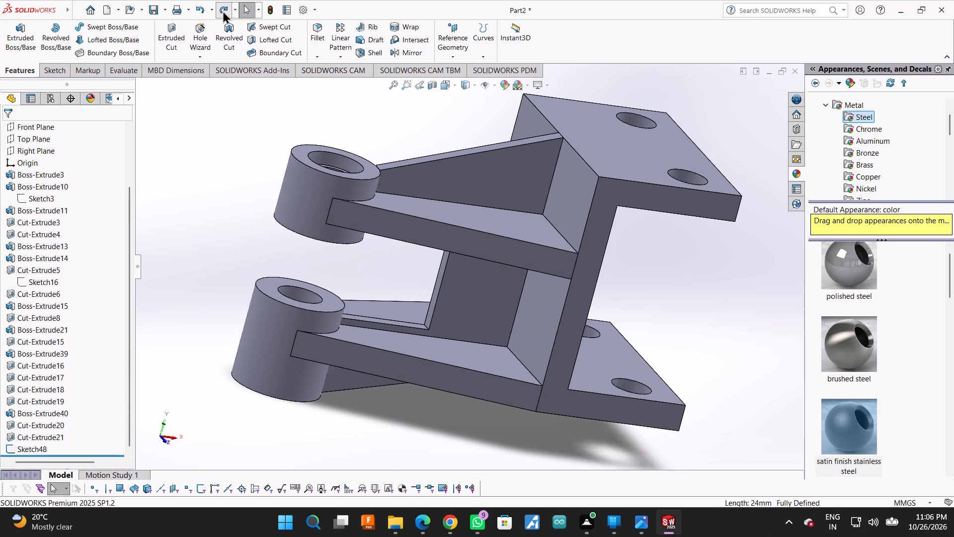
Apply 1 mm fillets to one side's two vertical web-to-plate edges, both arm-to-plate edges, and the web cutout's lower inner corner.
scroll(477, 296, up, 1)
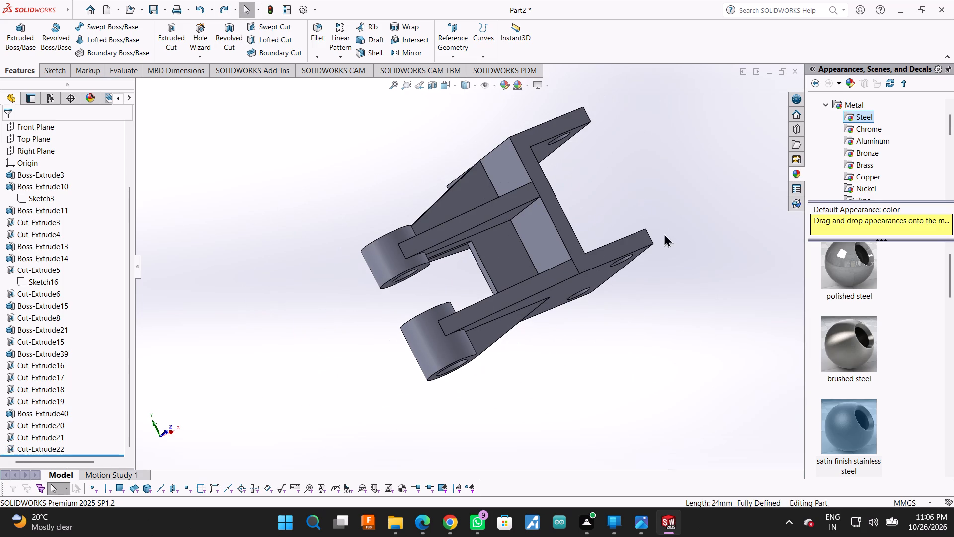
middle_click(664, 234)
scroll(668, 324, up, 1)
right_click(668, 324)
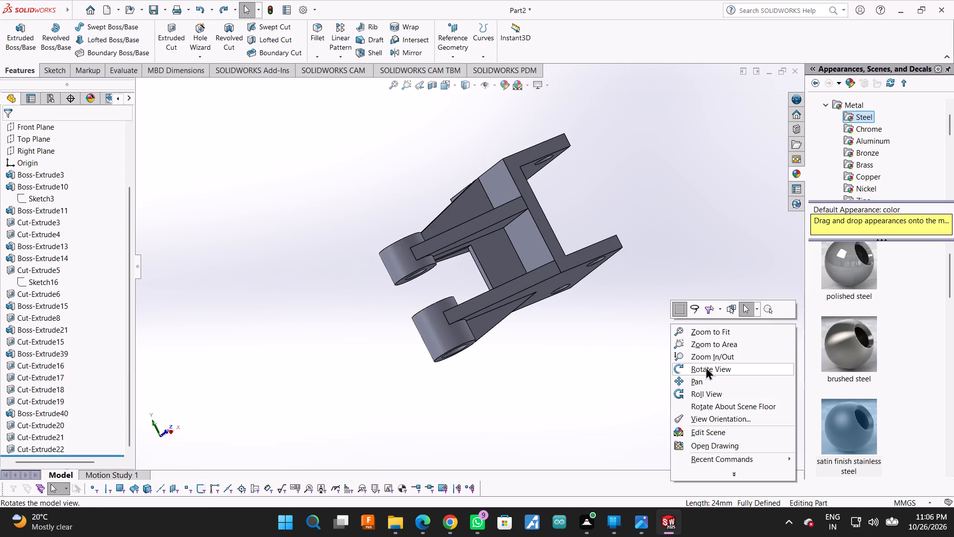
click(706, 366)
drag(687, 293, 706, 318)
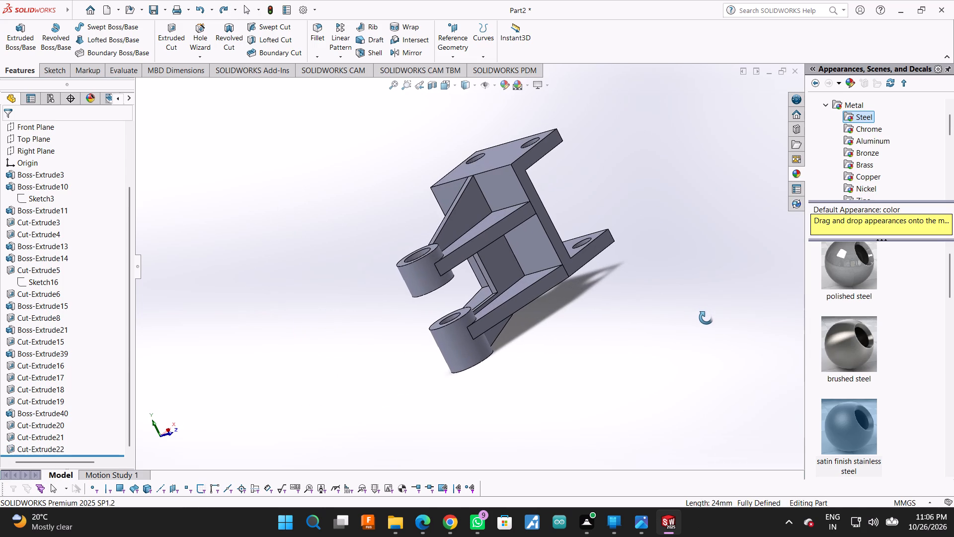
drag(706, 318, 704, 319)
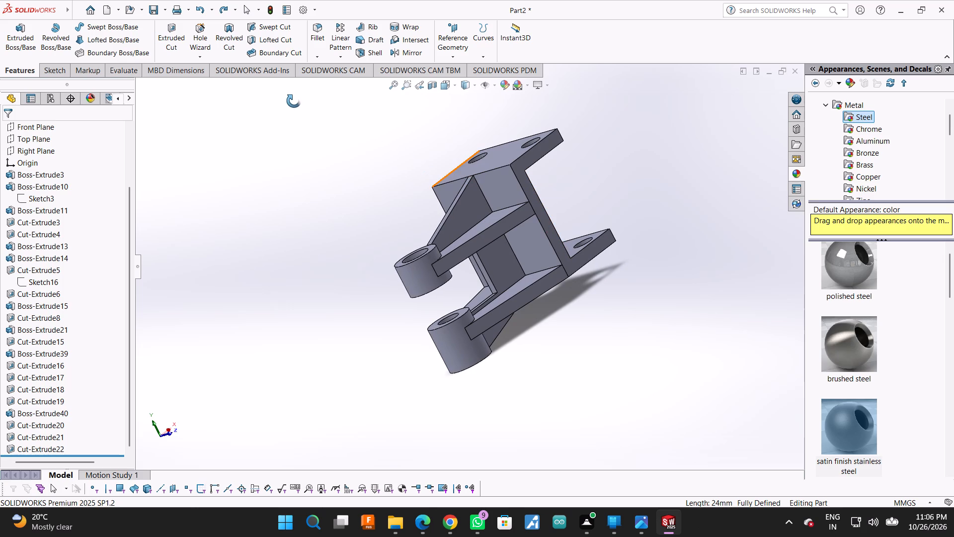
key(Escape)
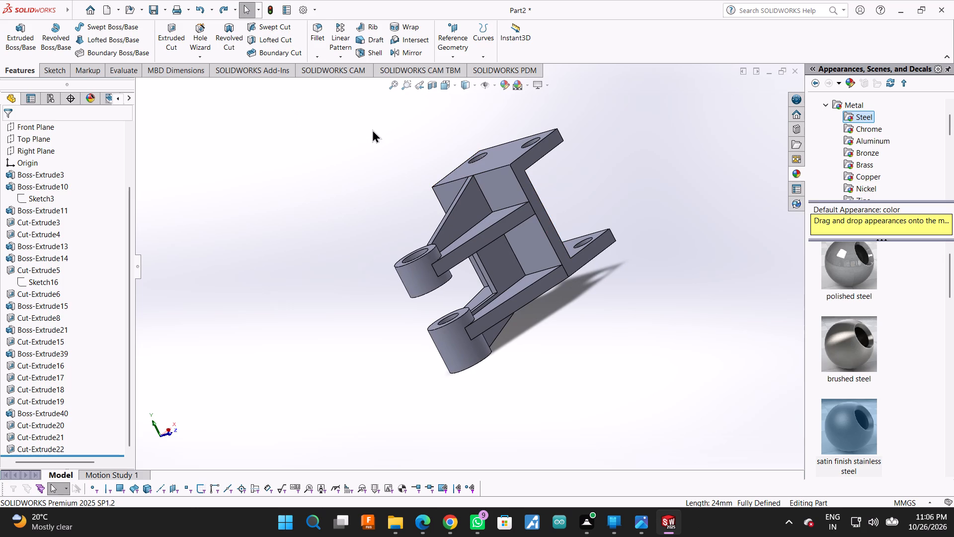
click(320, 30)
scroll(470, 264, down, 6)
scroll(510, 241, down, 1)
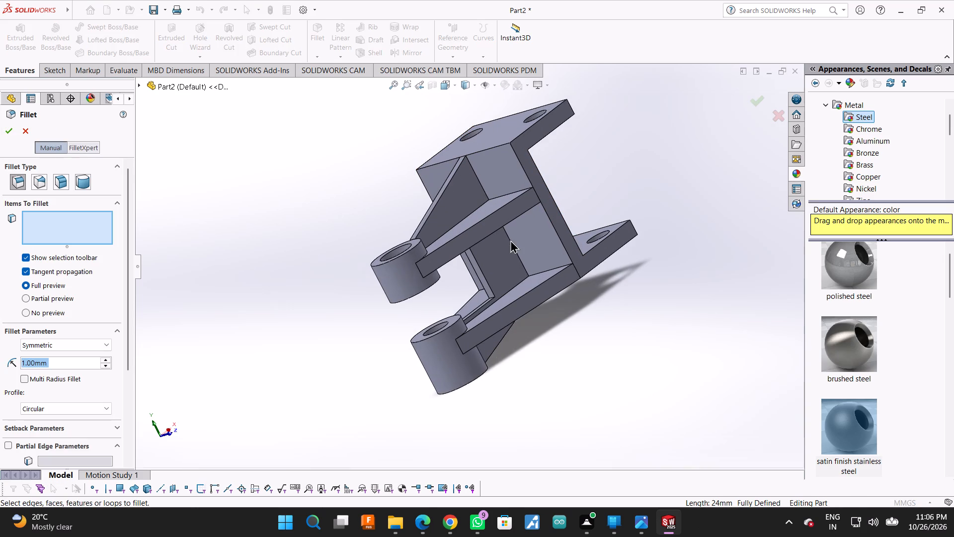
scroll(510, 240, down, 1)
click(514, 251)
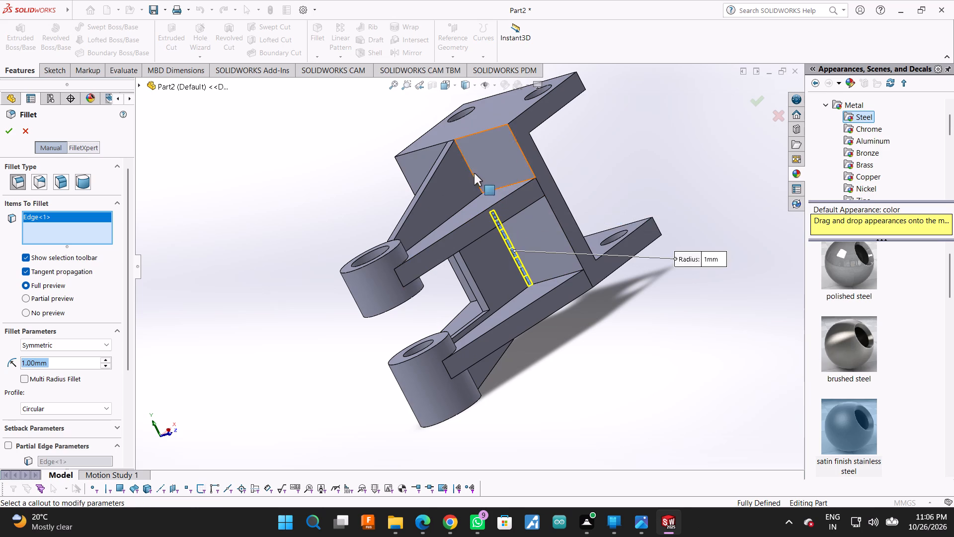
click(471, 175)
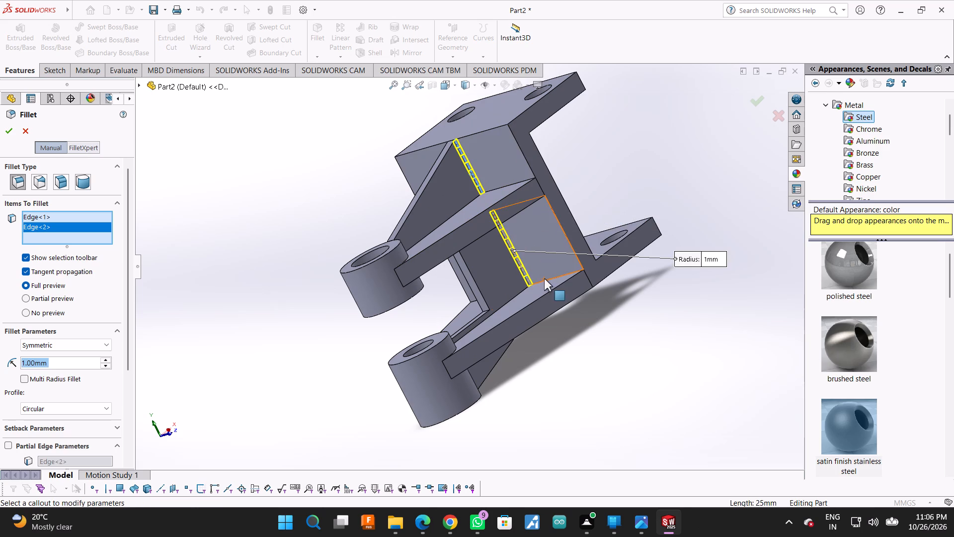
click(554, 276)
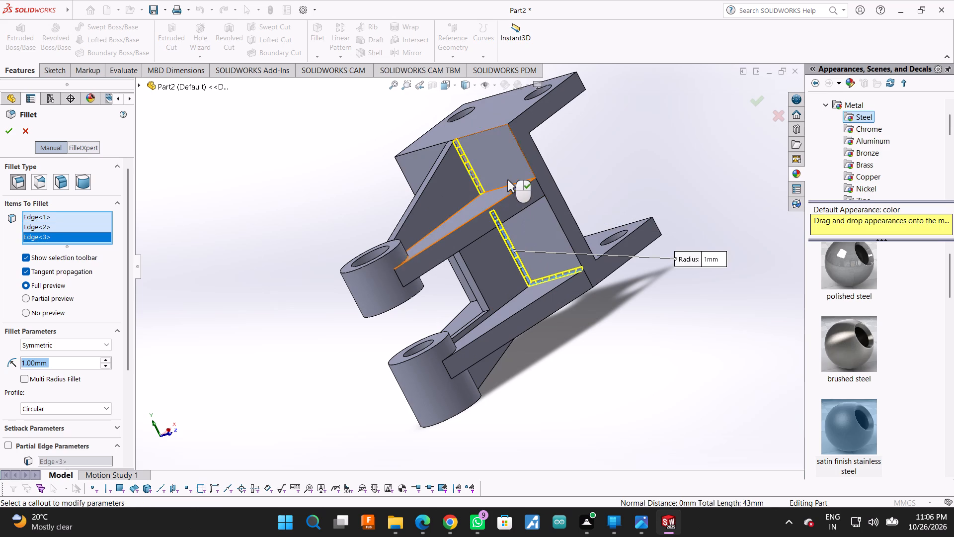
click(507, 186)
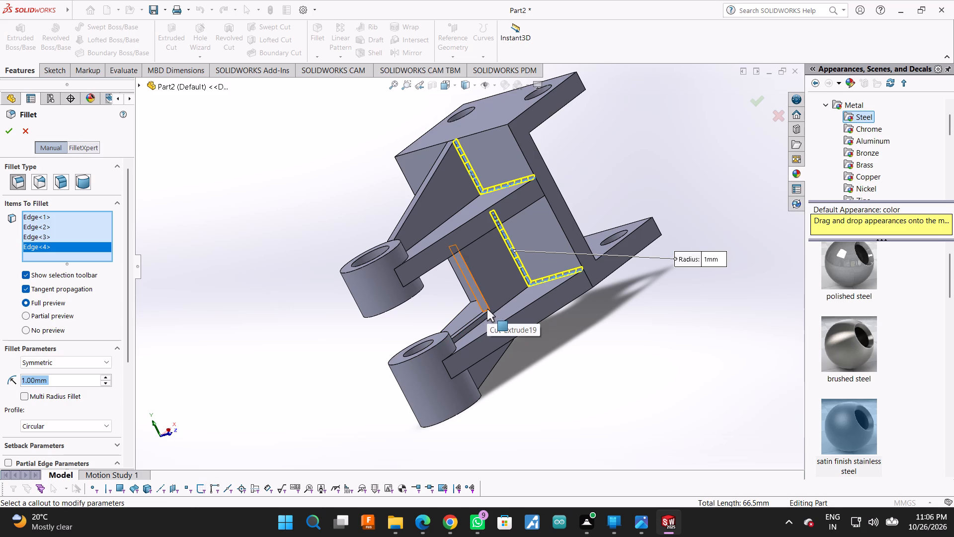
click(487, 310)
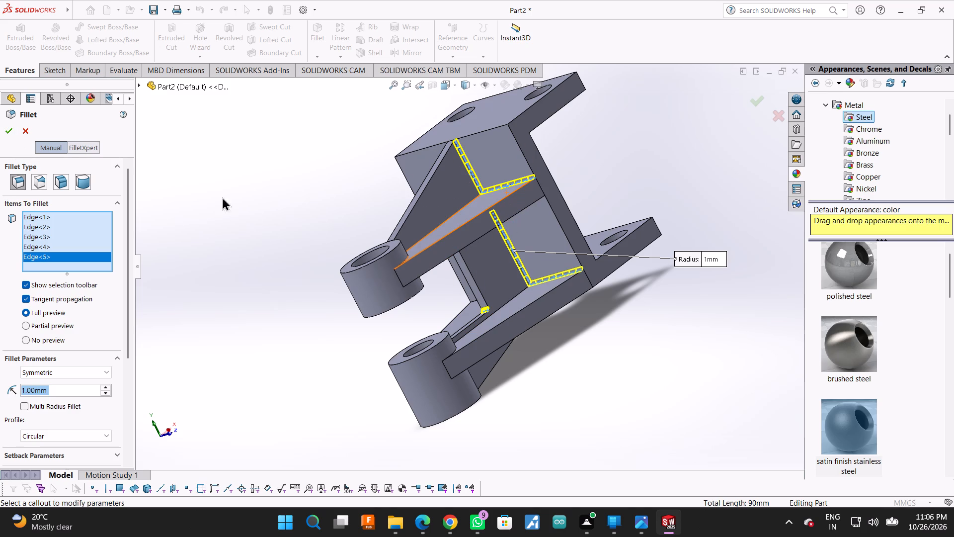
click(2, 132)
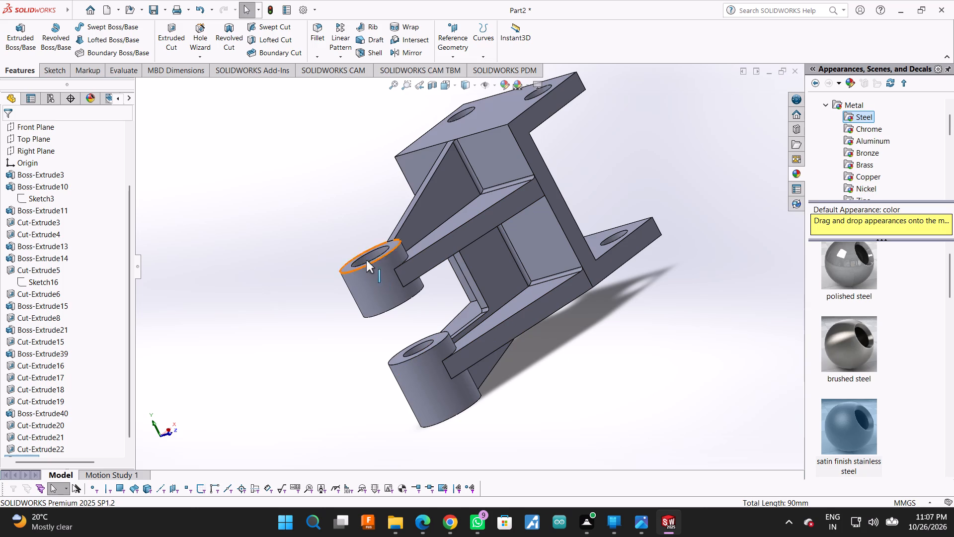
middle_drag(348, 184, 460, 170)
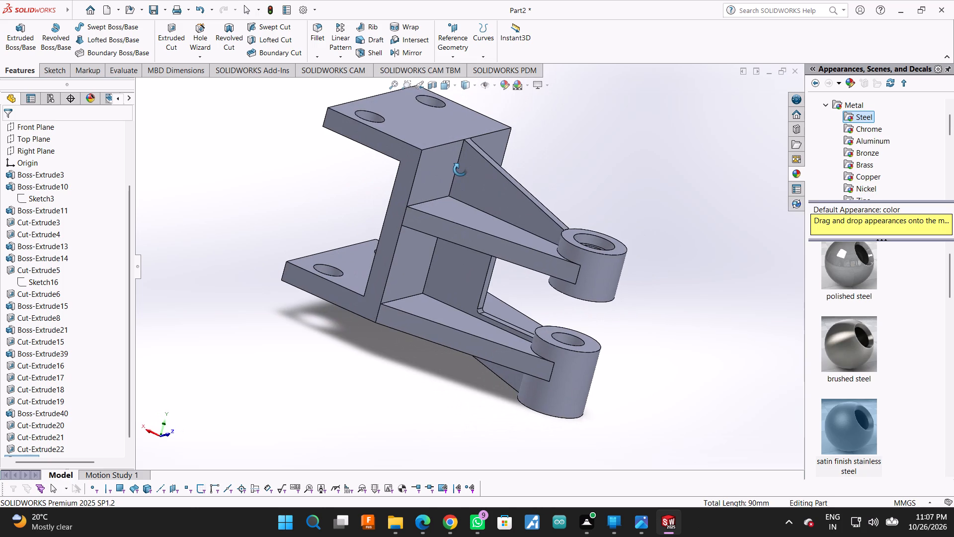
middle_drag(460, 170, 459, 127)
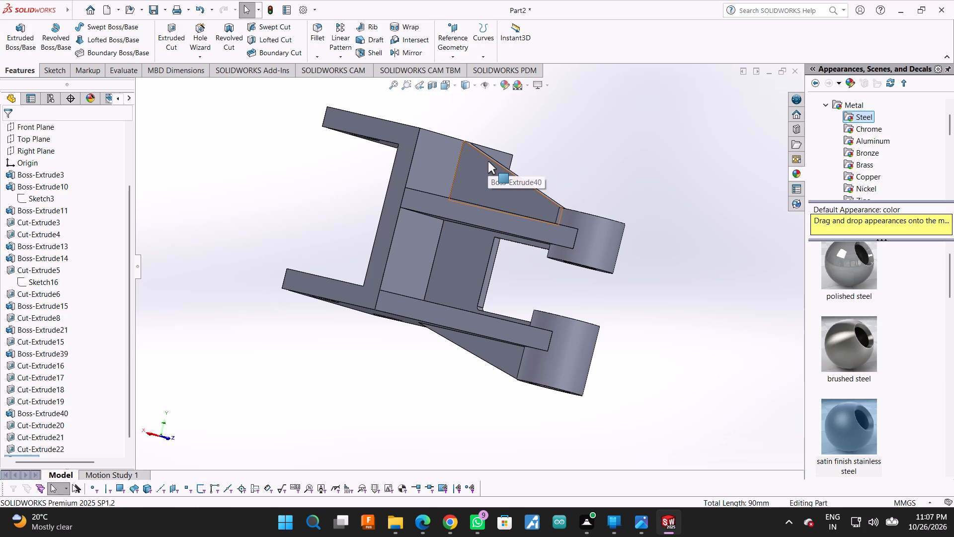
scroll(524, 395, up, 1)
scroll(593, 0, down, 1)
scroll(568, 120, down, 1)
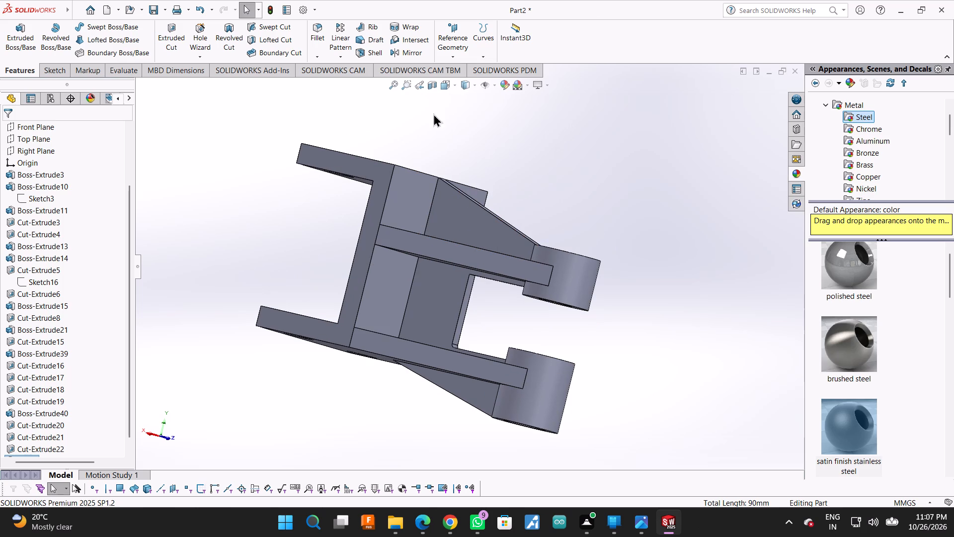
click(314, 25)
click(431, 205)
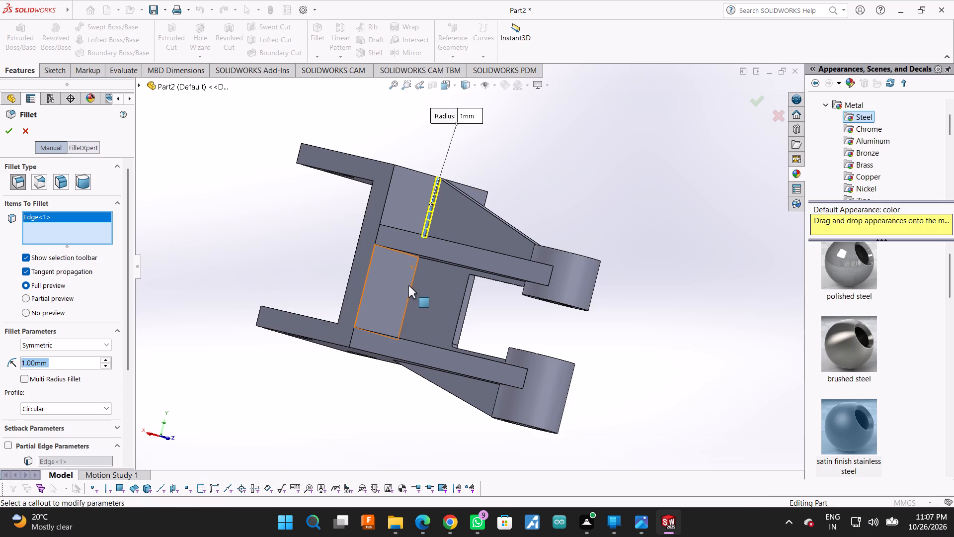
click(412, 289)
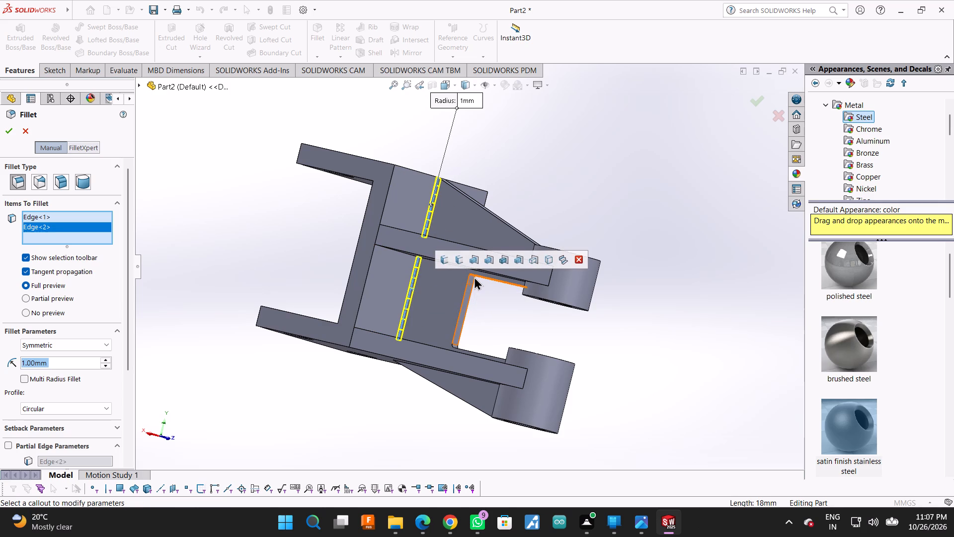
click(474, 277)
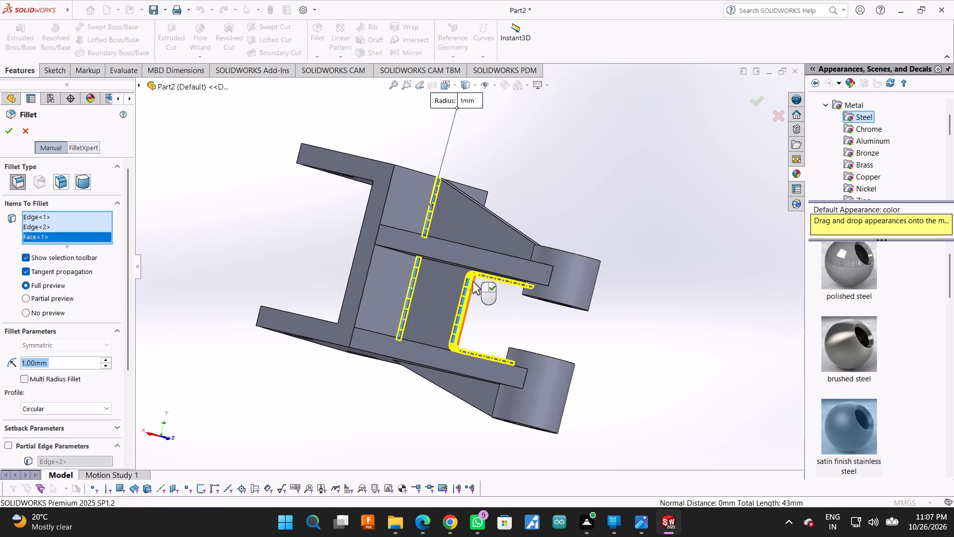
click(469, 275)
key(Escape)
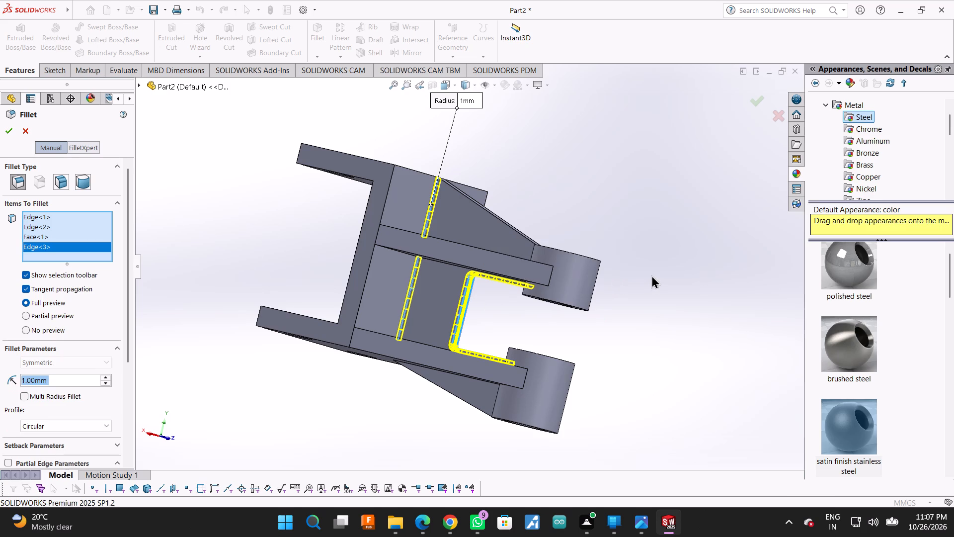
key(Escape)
Fillet the two vertical web-to-back-plate edges on the bracket's other side, above and below the upper arm, with a 1 mm radius.
click(315, 31)
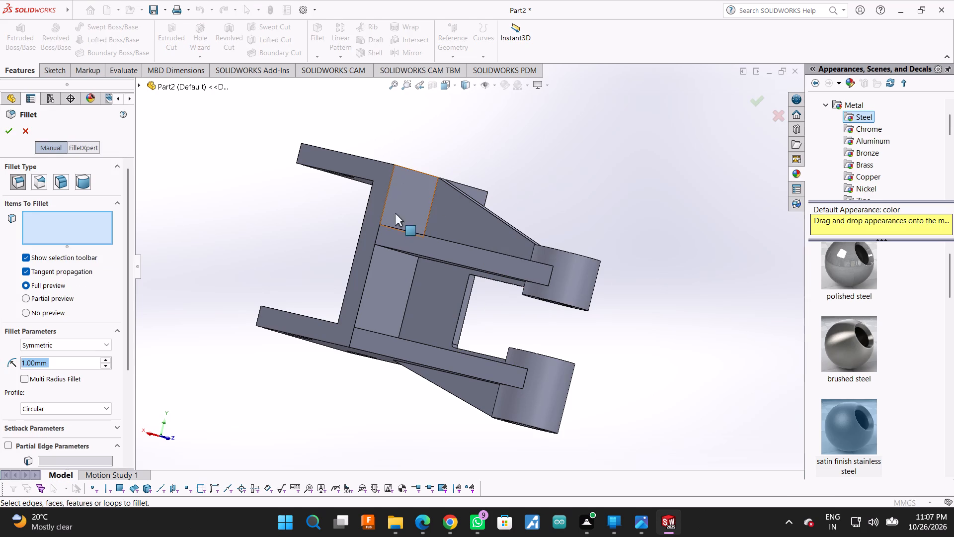
click(412, 279)
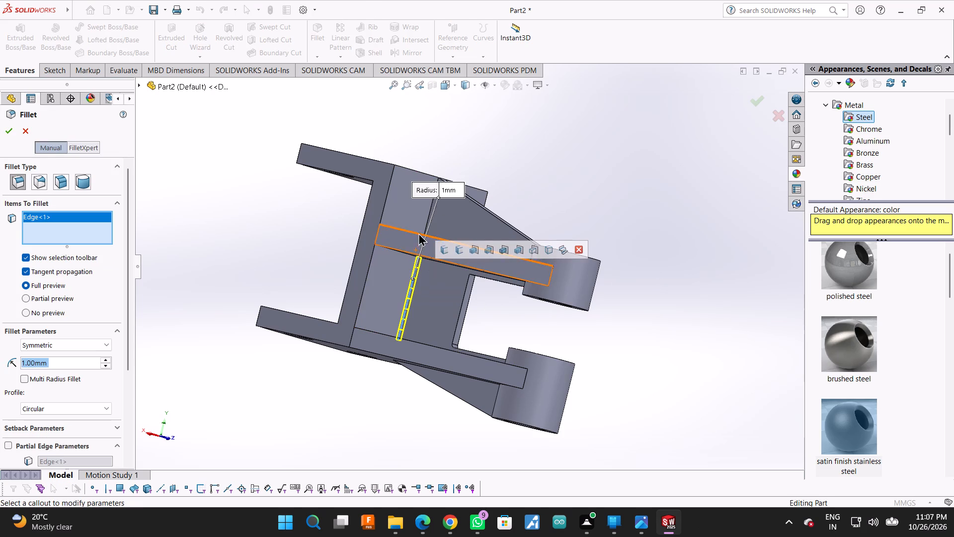
click(428, 222)
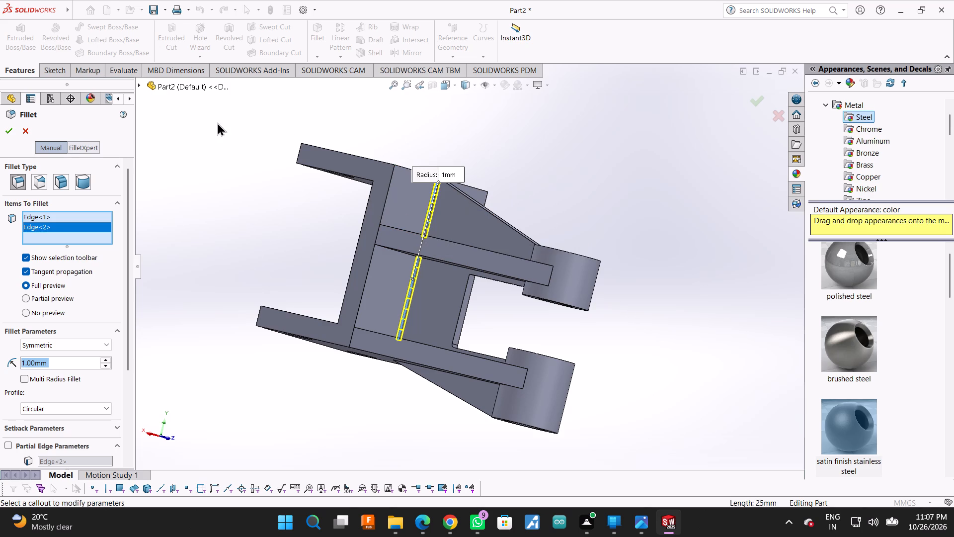
click(14, 130)
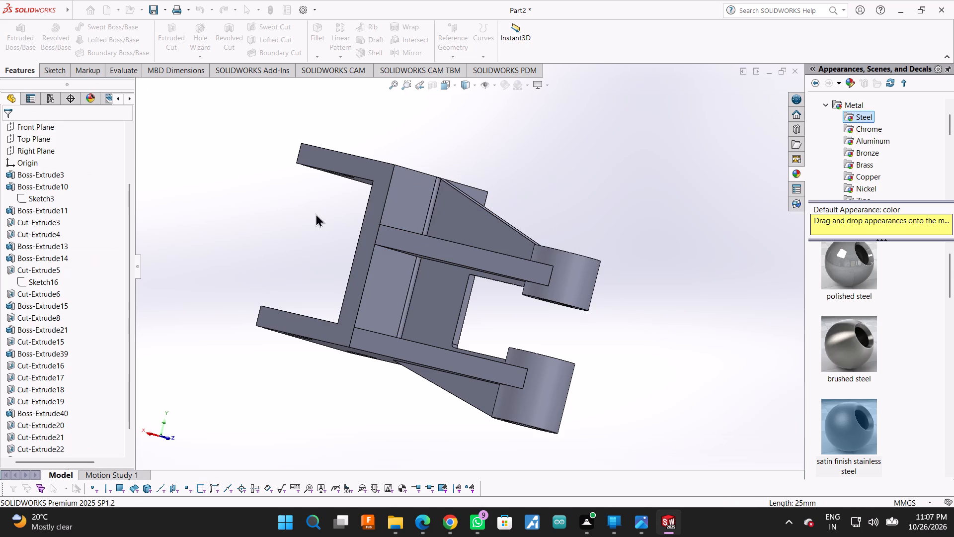
Fillet the web cutout's inner corner edge beneath the upper arm with a 1 mm radius.
middle_drag(697, 291, 666, 276)
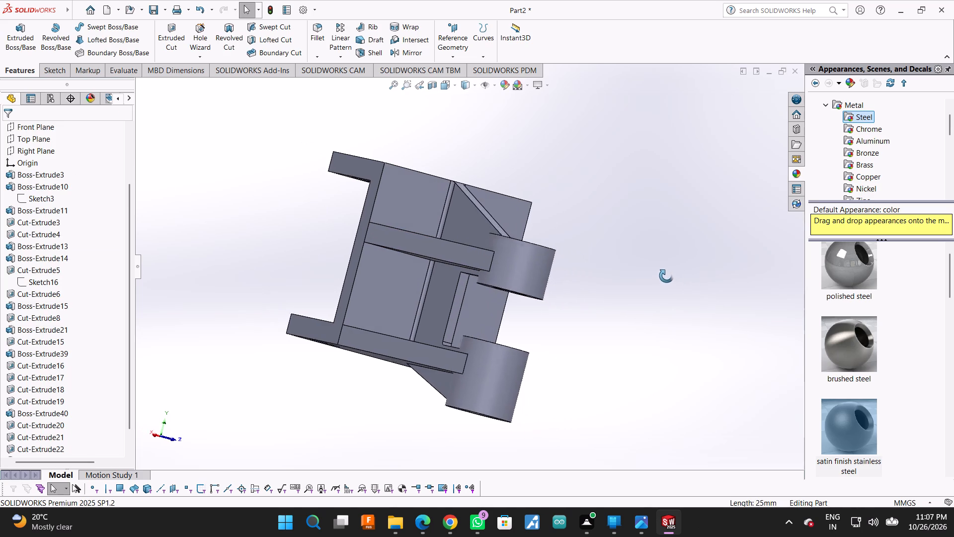
middle_drag(666, 276, 675, 234)
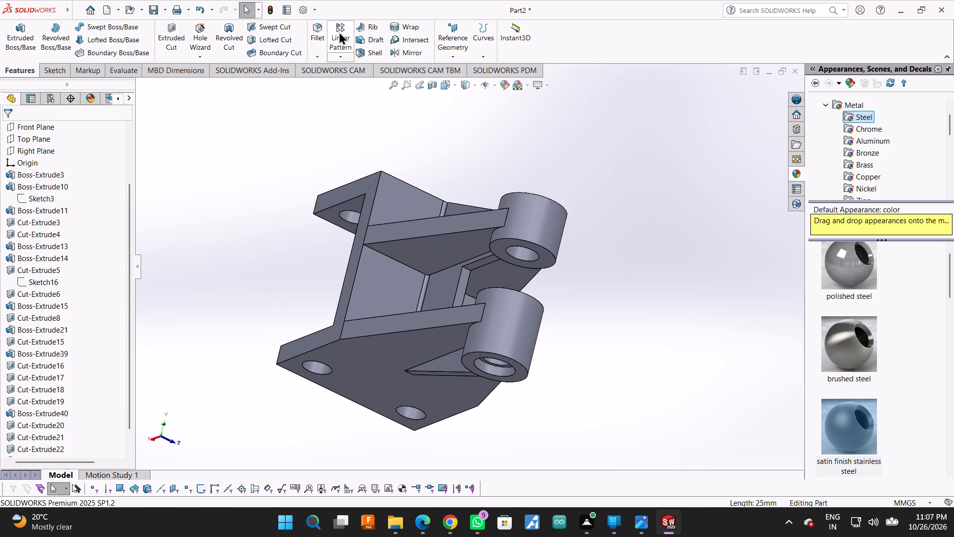
click(318, 25)
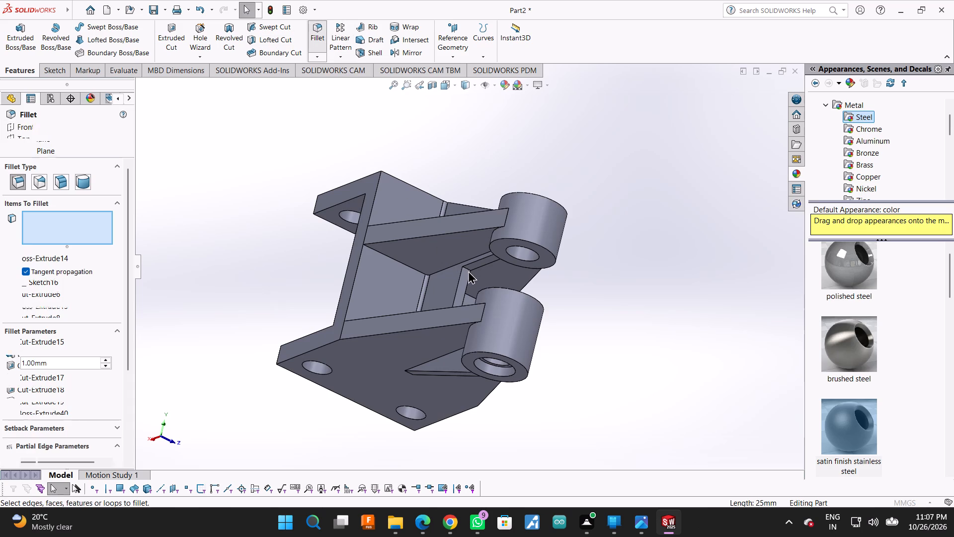
click(468, 270)
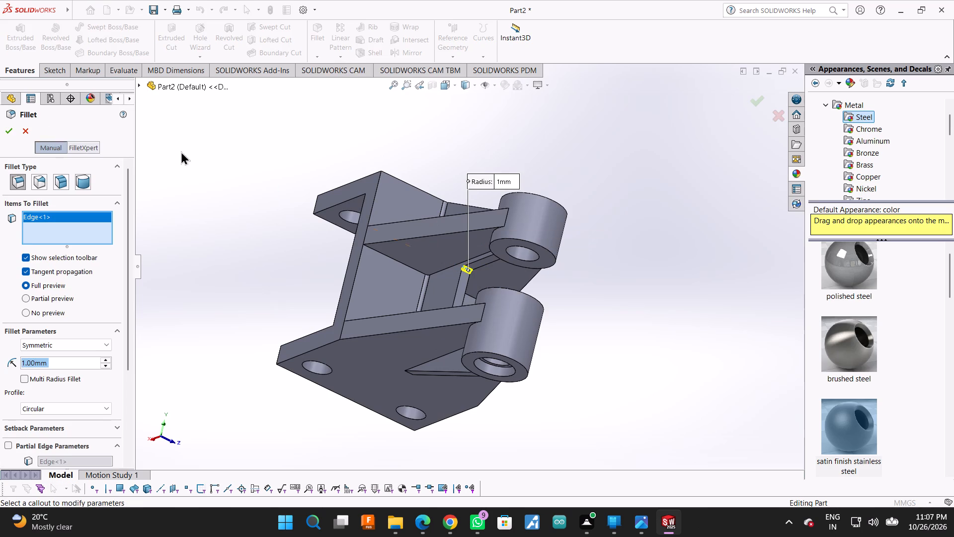
click(9, 129)
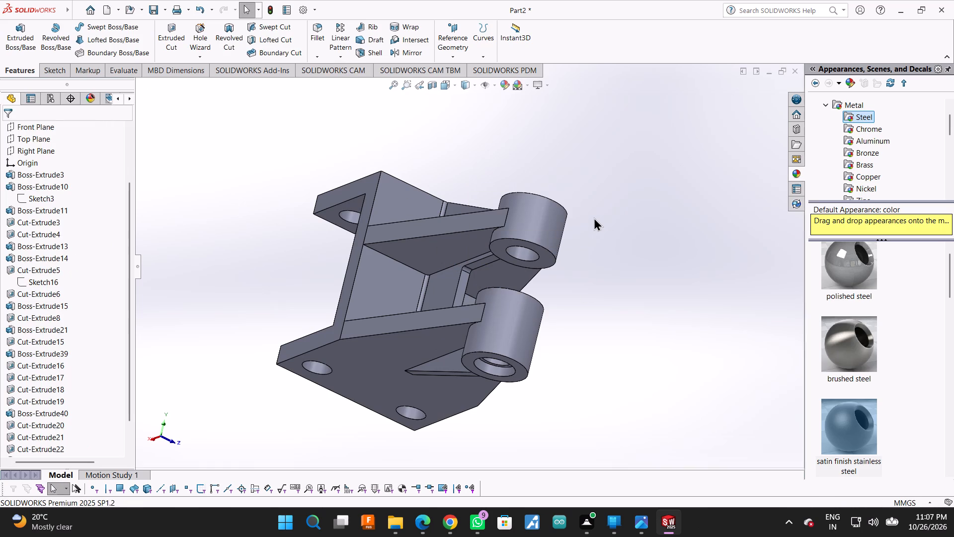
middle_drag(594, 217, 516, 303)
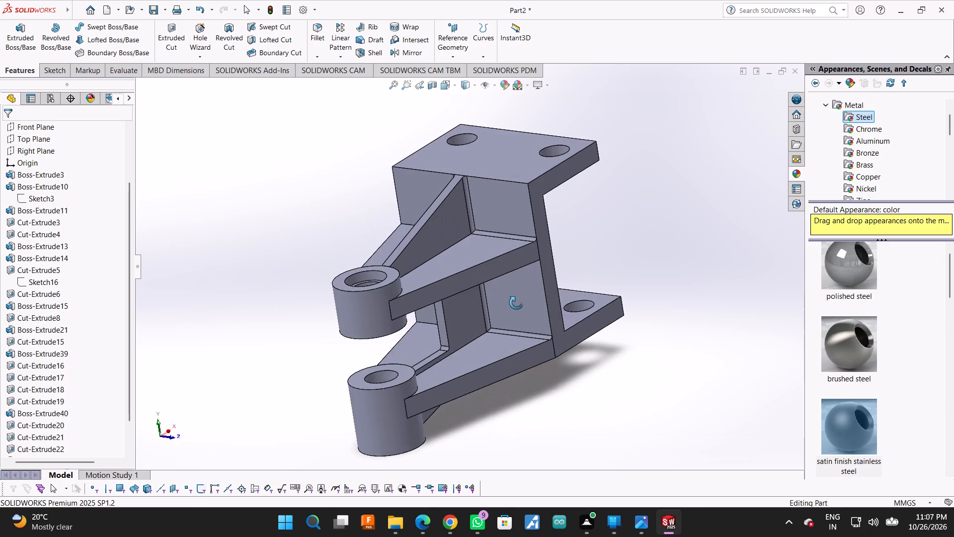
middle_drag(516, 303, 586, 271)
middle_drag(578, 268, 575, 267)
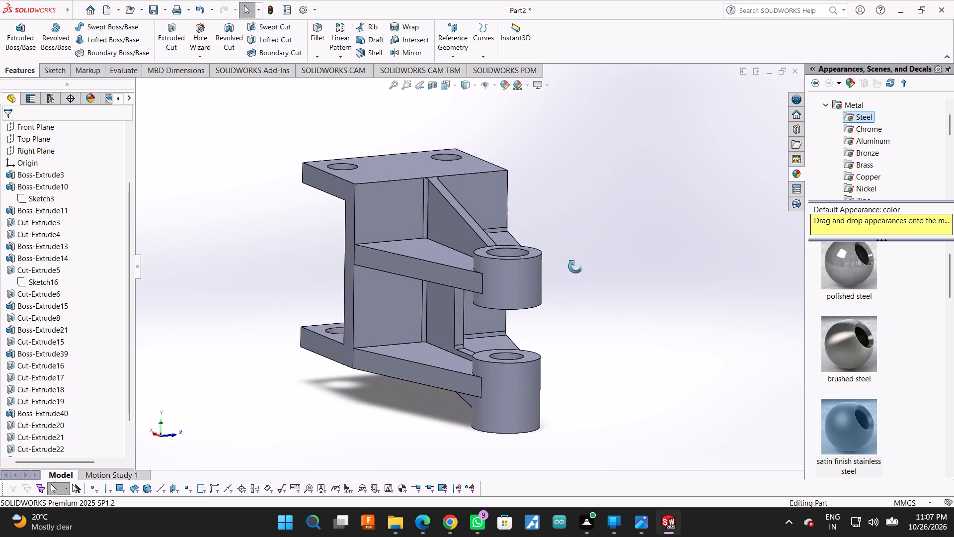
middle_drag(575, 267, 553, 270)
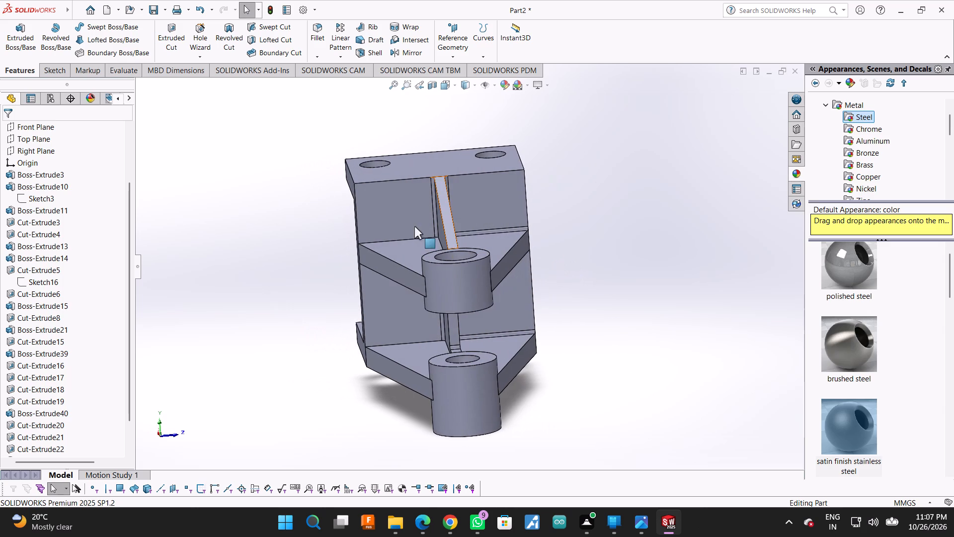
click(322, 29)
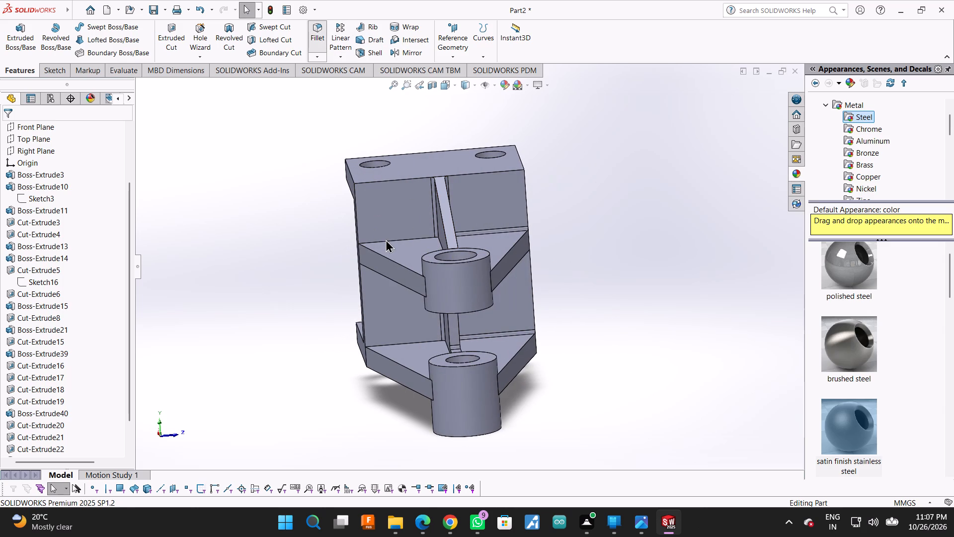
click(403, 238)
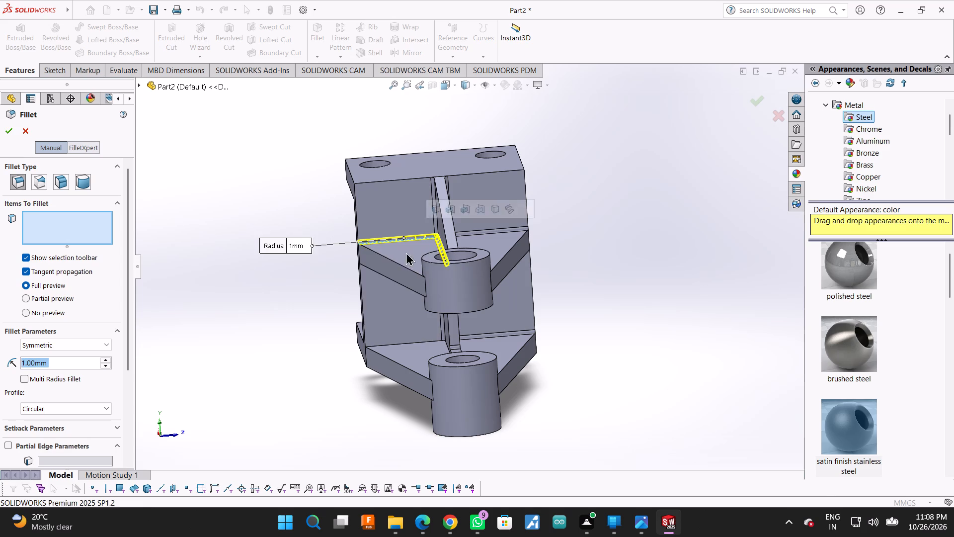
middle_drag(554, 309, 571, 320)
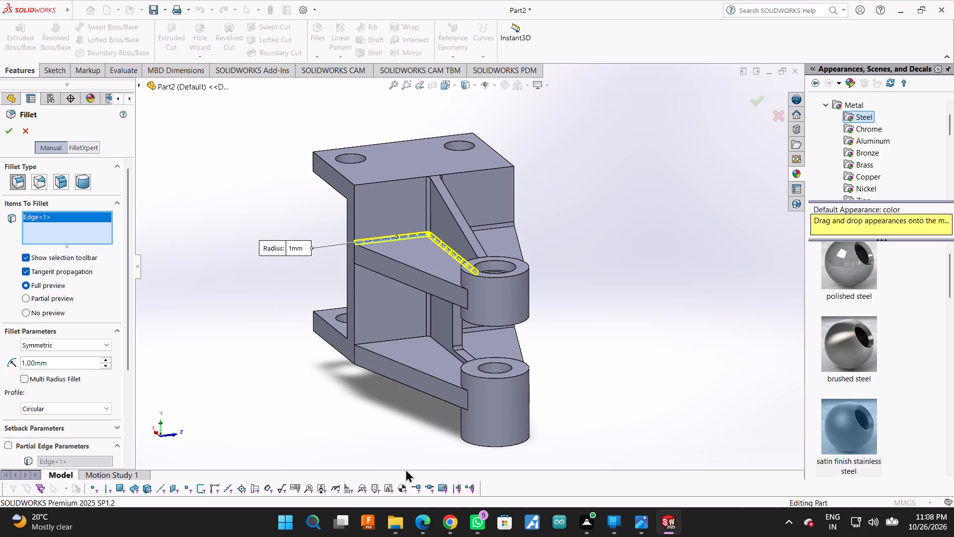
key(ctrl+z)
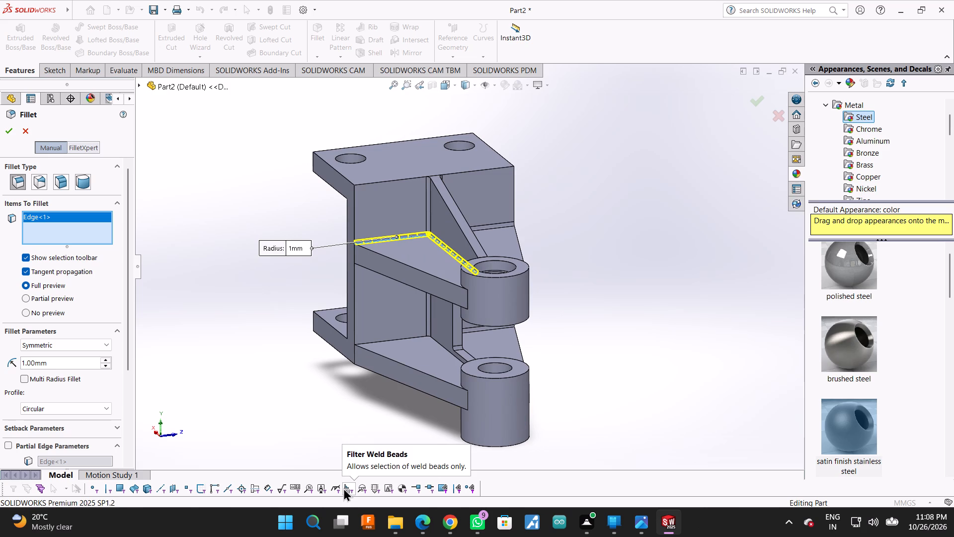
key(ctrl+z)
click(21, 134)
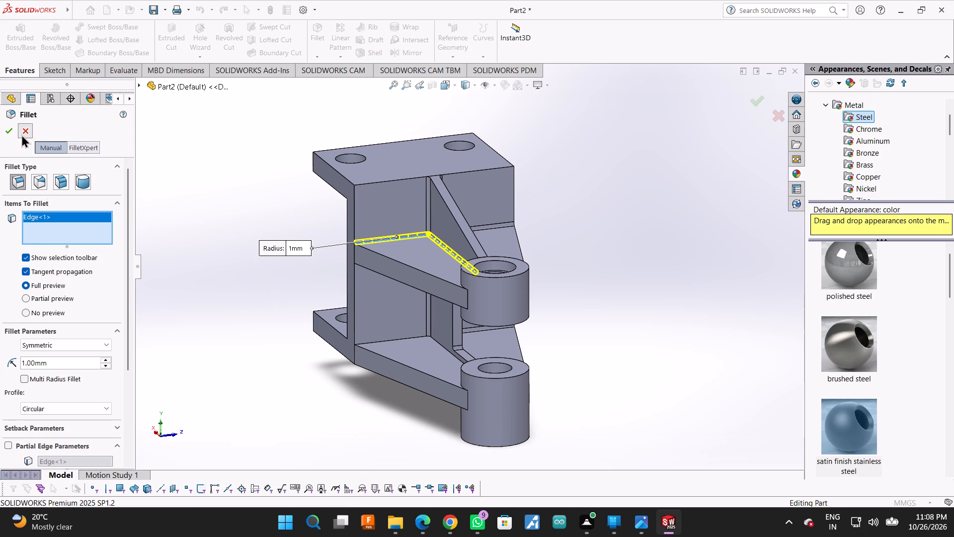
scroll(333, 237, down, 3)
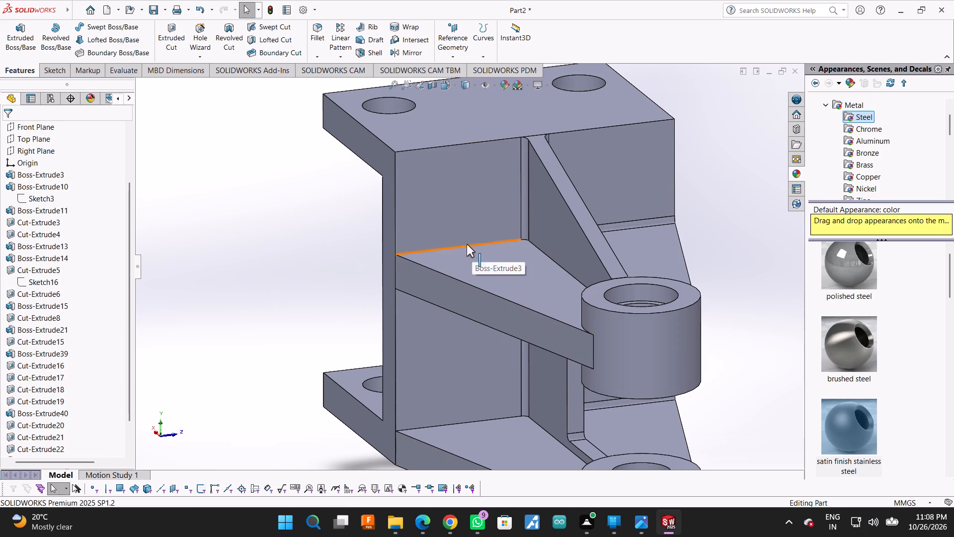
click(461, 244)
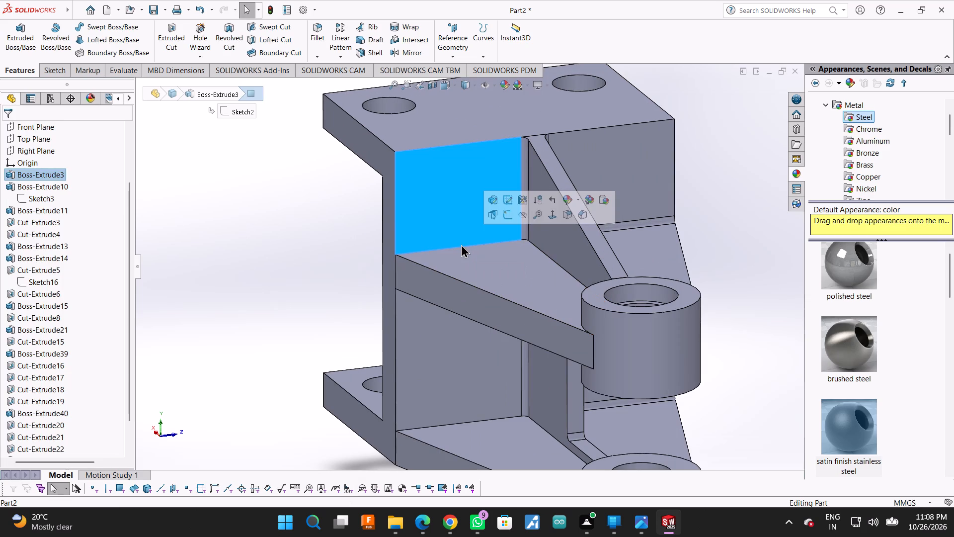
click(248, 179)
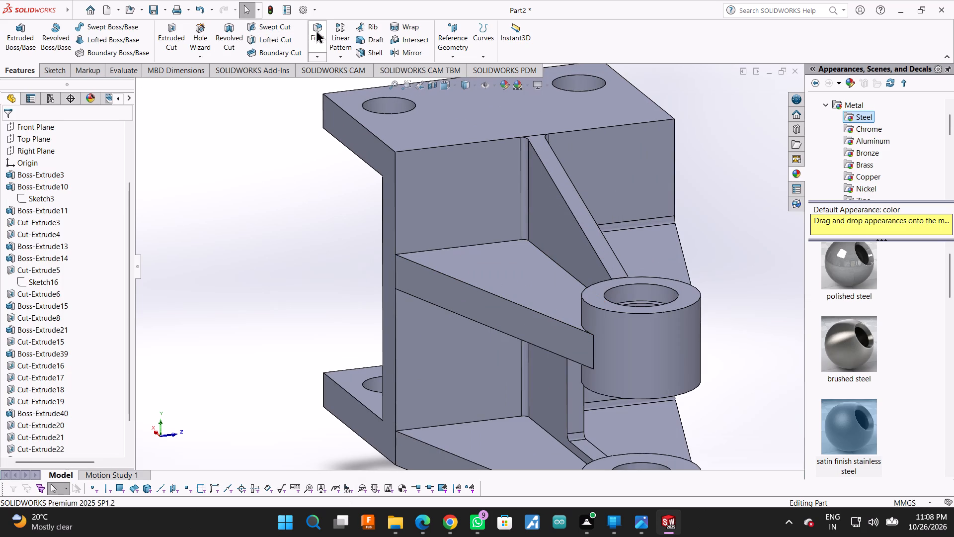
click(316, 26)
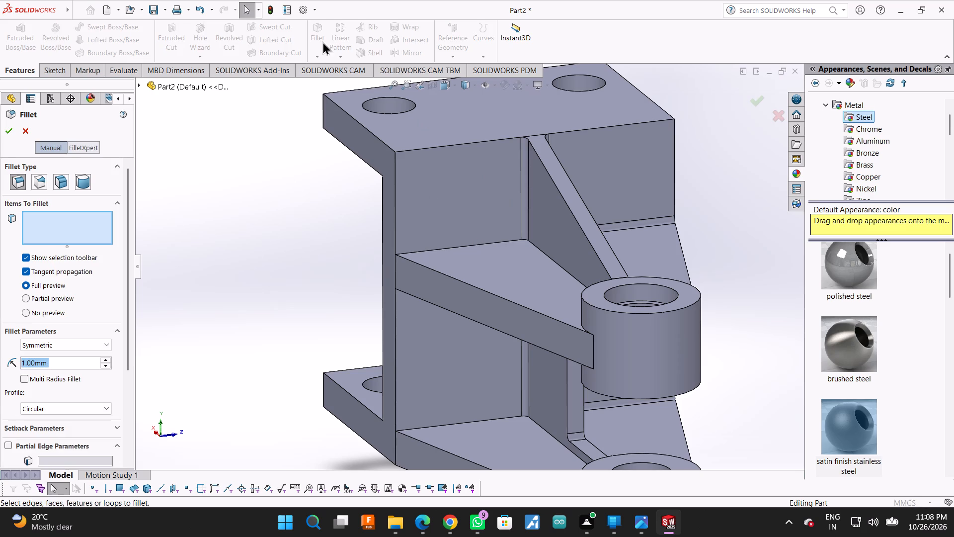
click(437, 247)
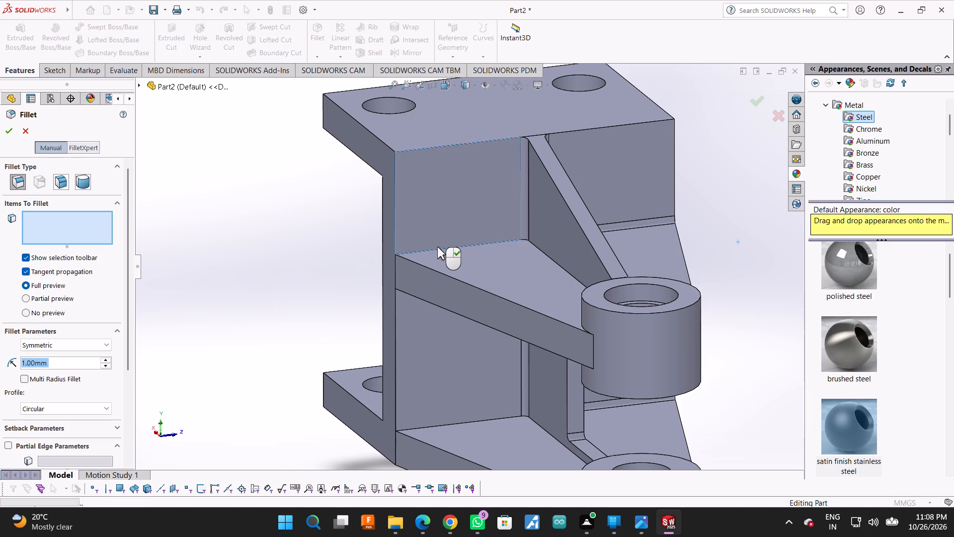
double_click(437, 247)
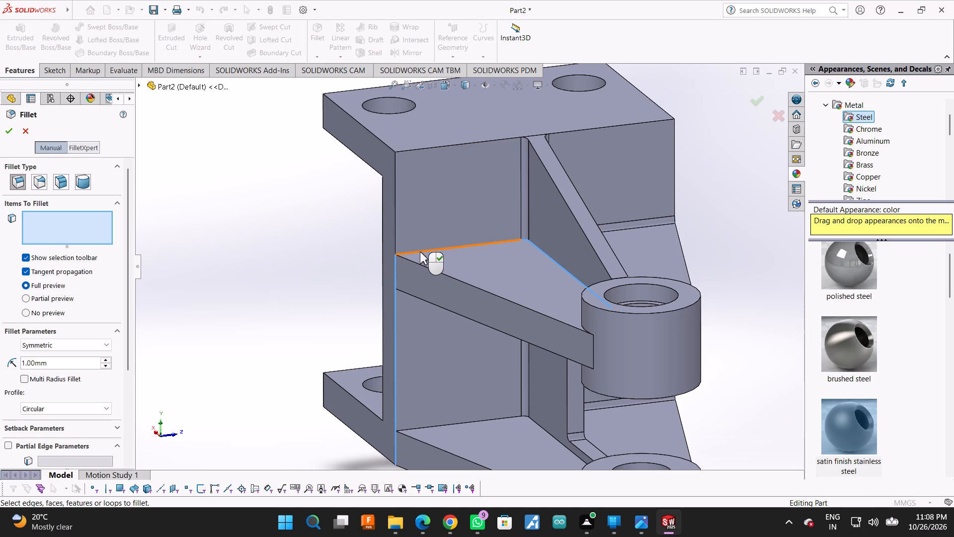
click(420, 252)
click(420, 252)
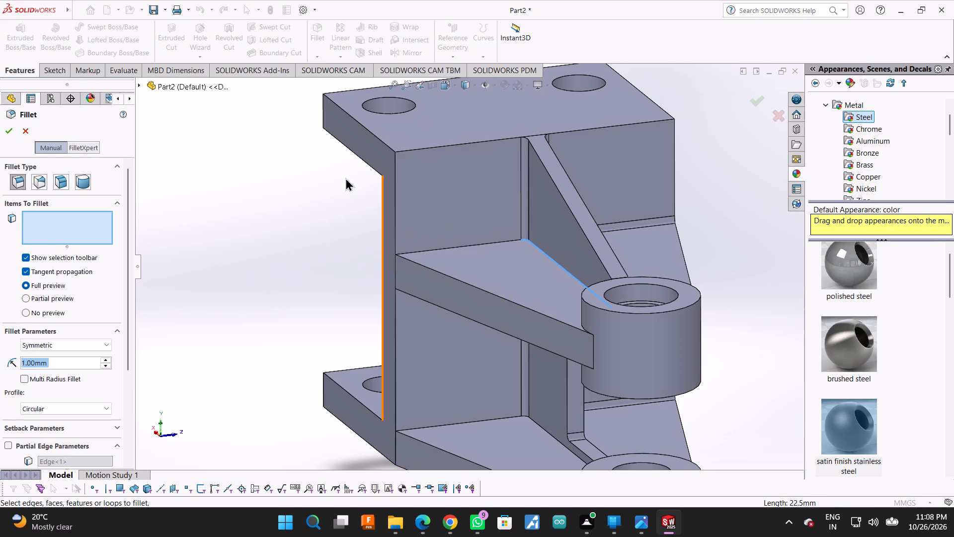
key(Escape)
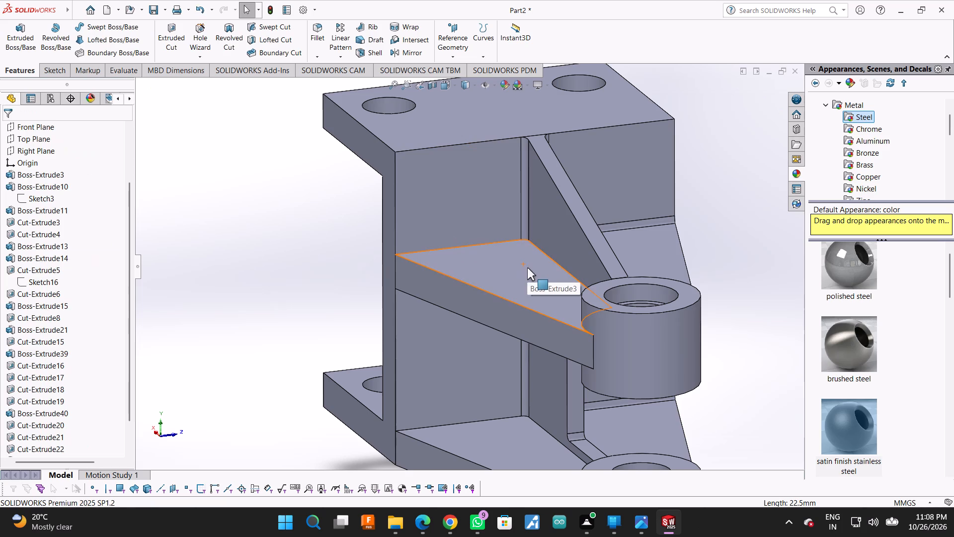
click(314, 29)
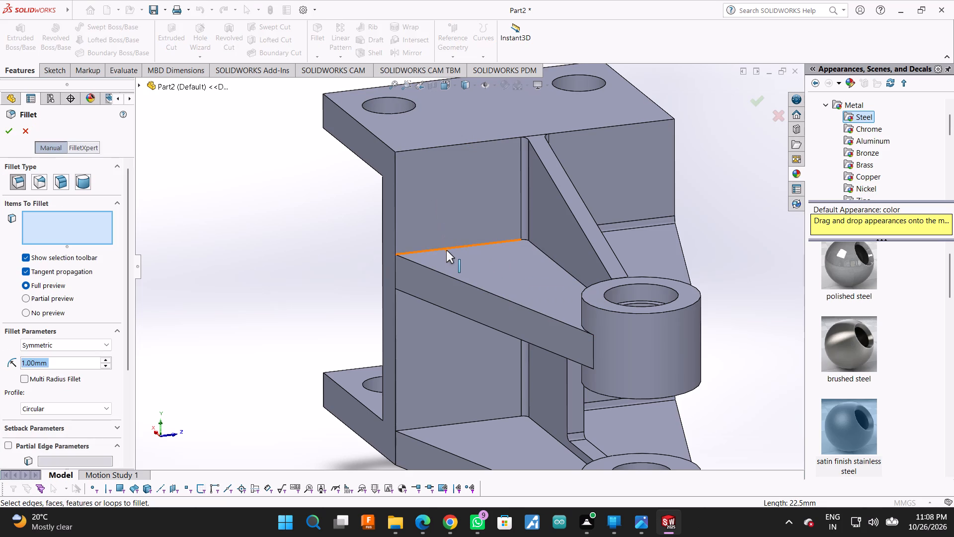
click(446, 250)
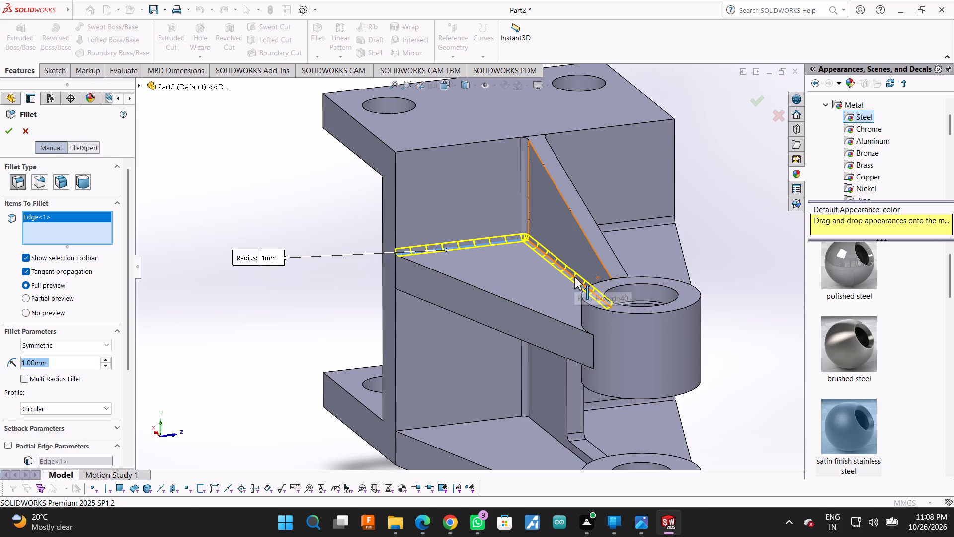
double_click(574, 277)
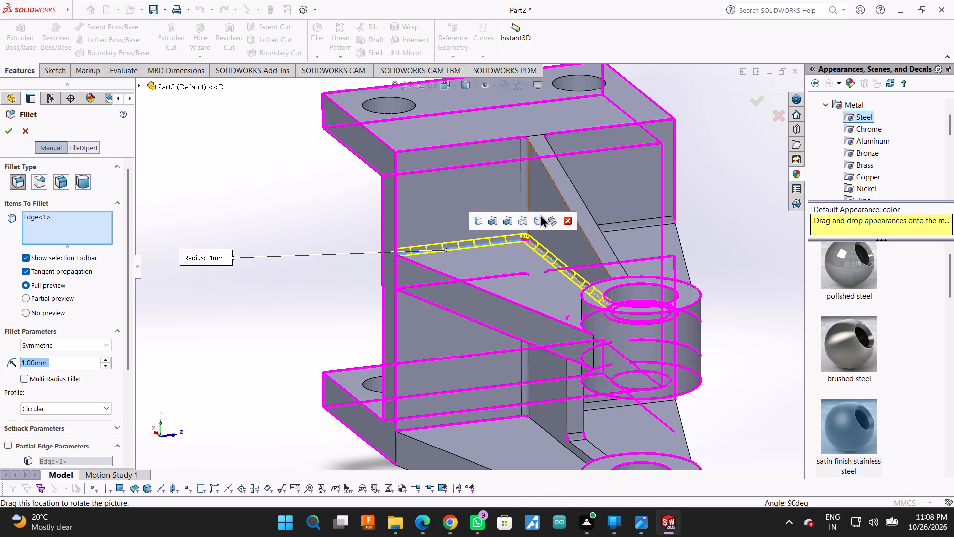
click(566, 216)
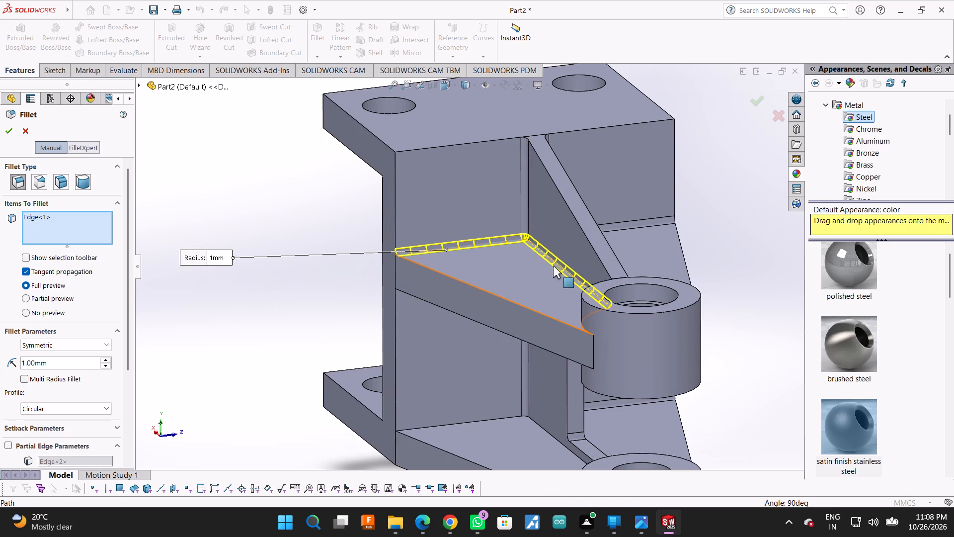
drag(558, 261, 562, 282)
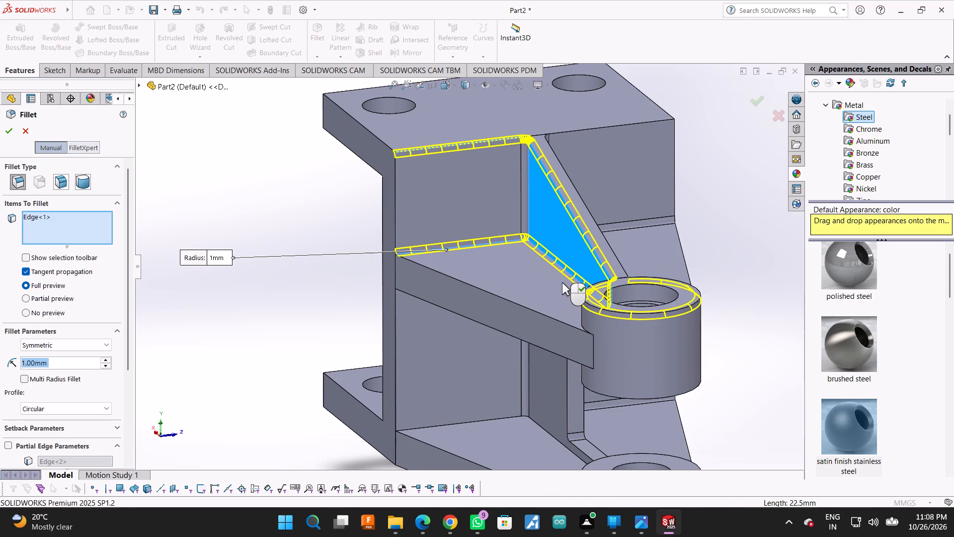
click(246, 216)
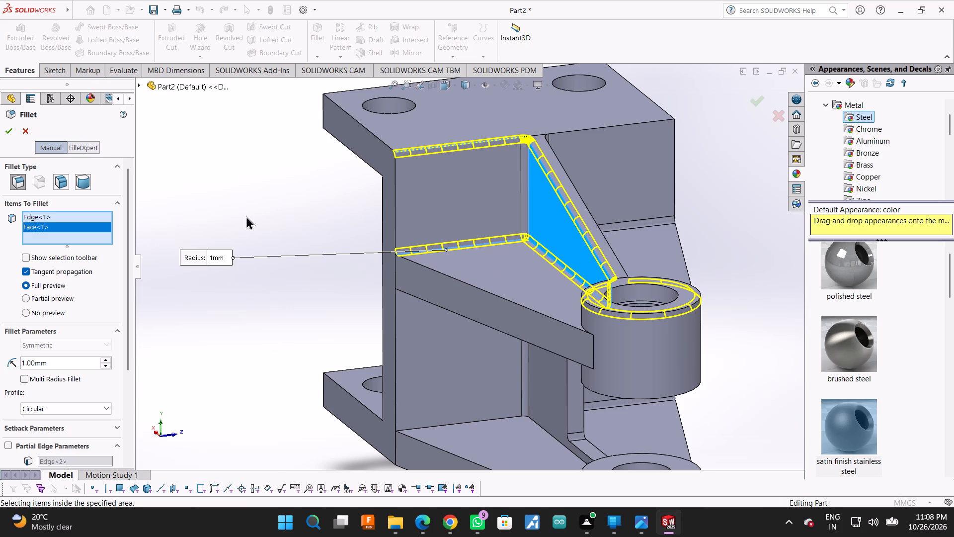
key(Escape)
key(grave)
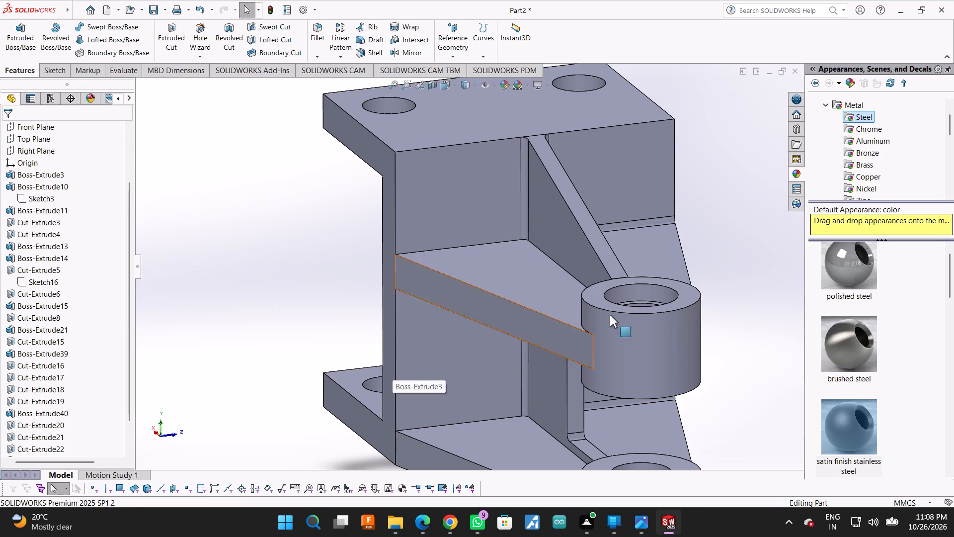
Start another Fillet for the edges around the upper arm.
scroll(613, 304, up, 1)
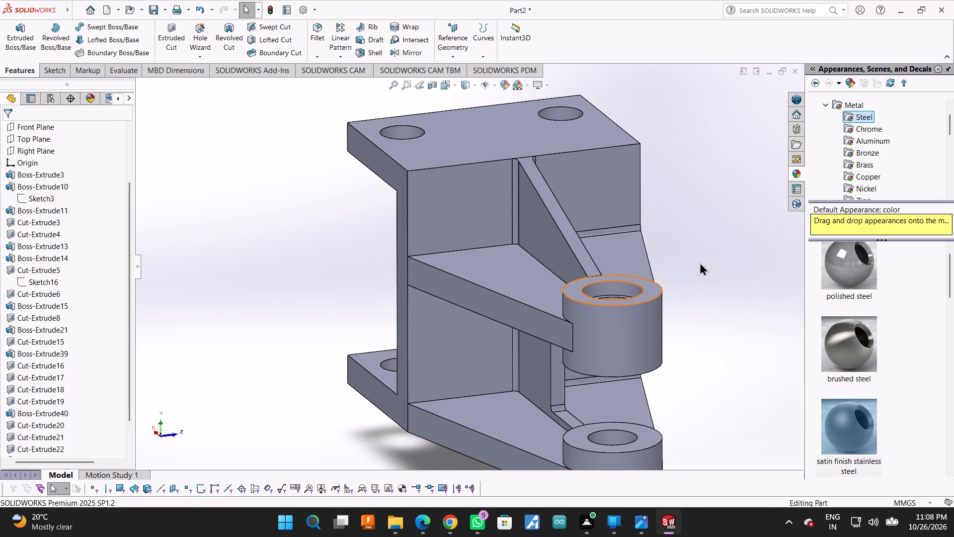
middle_drag(700, 262, 679, 270)
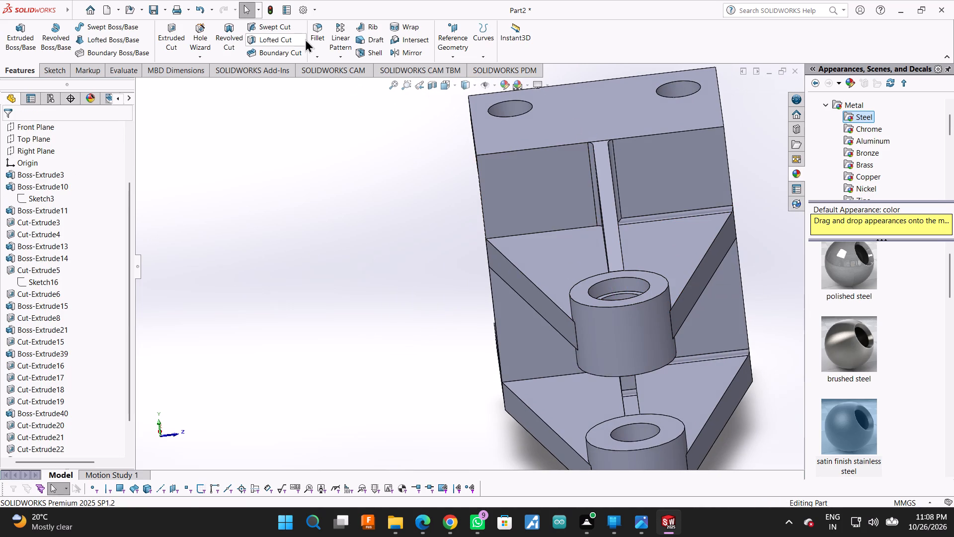
click(313, 28)
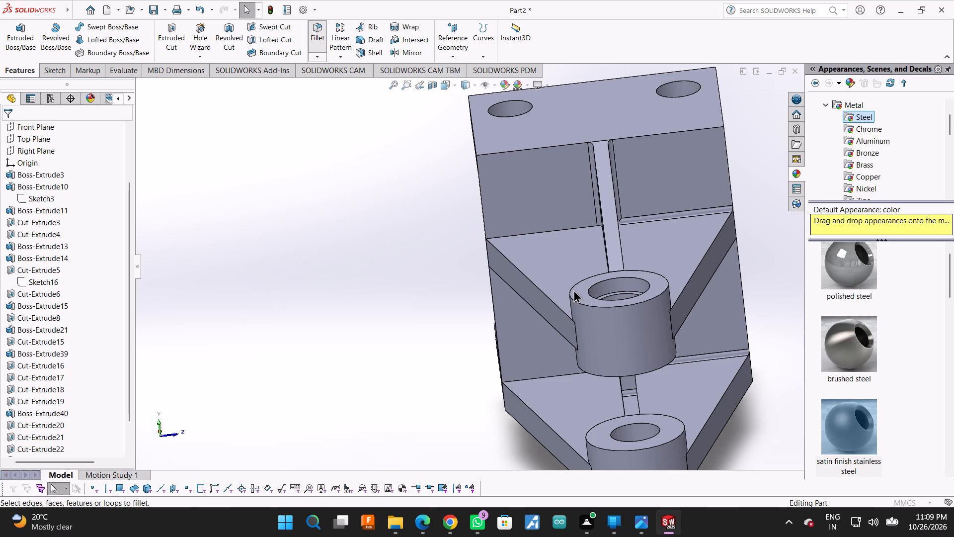
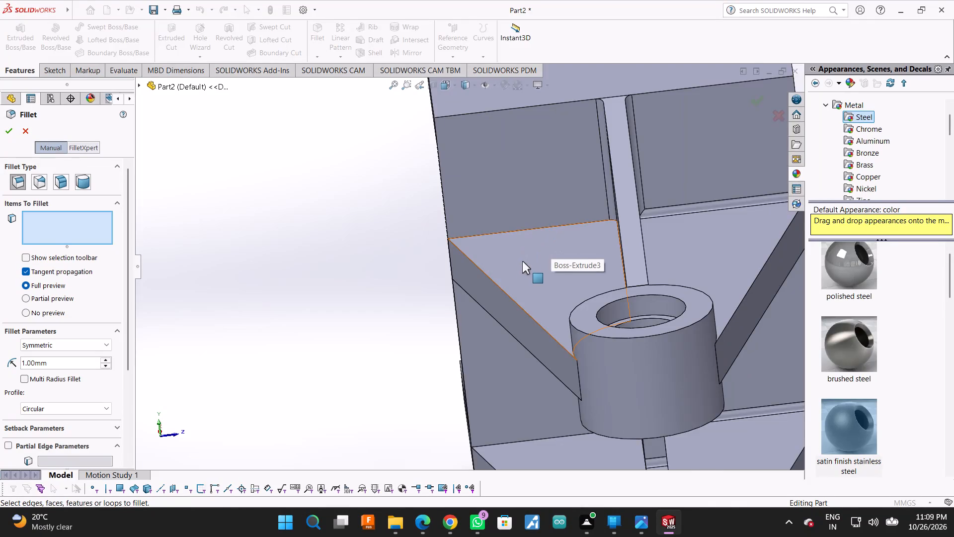
Leave the empty Fillet command and undo the last two fillets, at the web cutout corner and the second side's vertical web edges.
scroll(518, 266, up, 2)
click(21, 126)
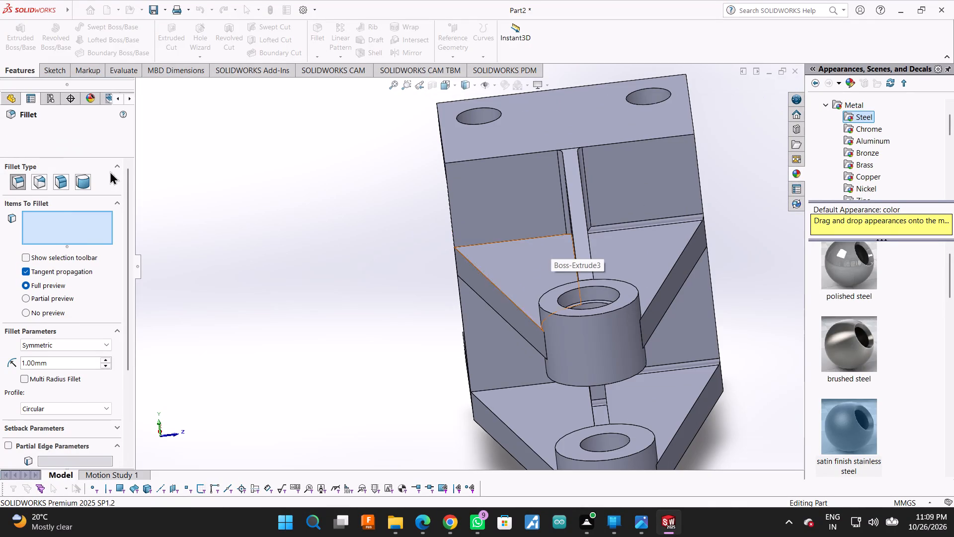
scroll(369, 217, up, 2)
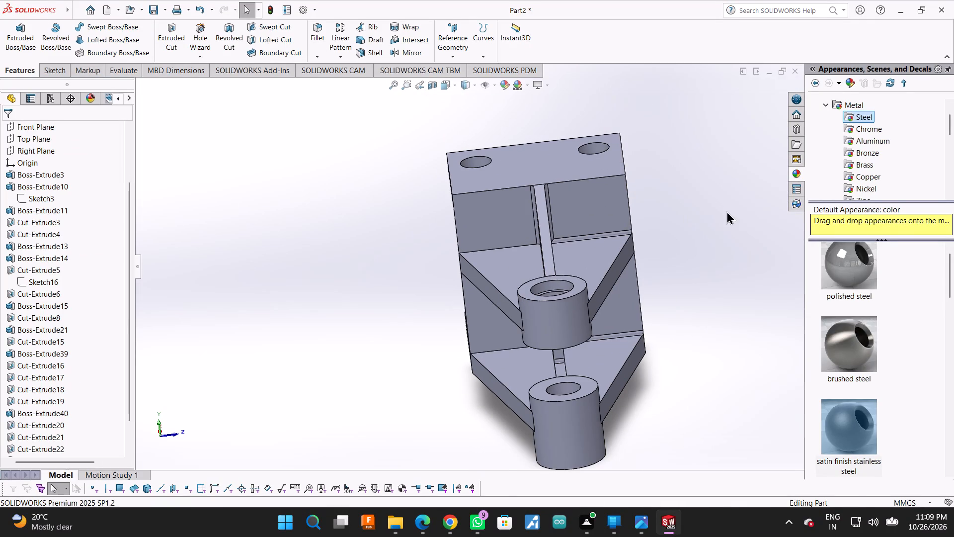
middle_drag(726, 211, 734, 209)
scroll(737, 199, down, 1)
middle_drag(730, 201, 746, 206)
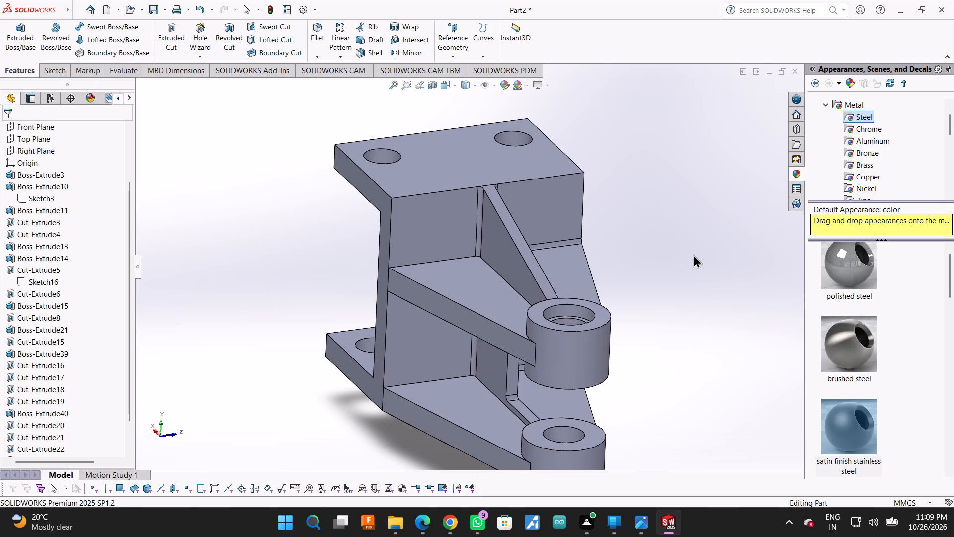
key(ctrl+z)
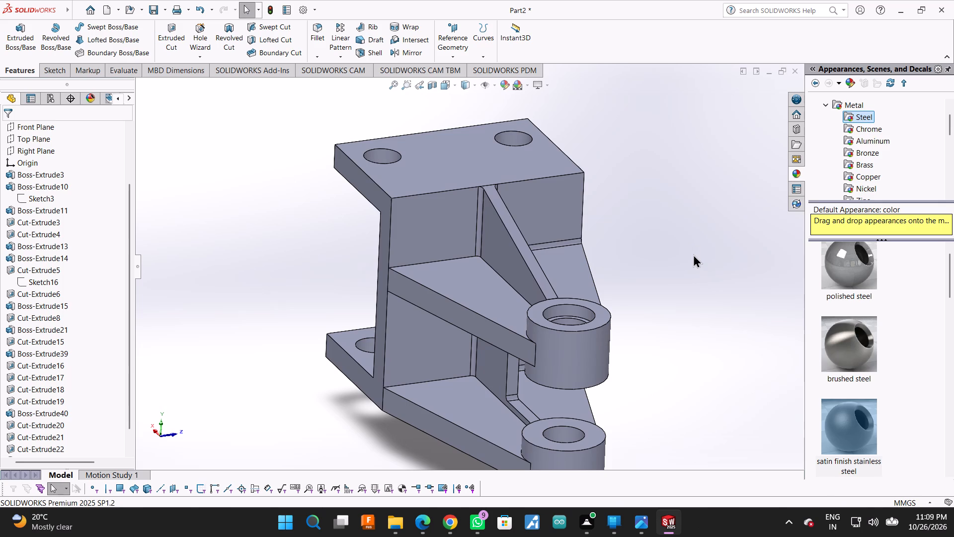
key(ctrl+z)
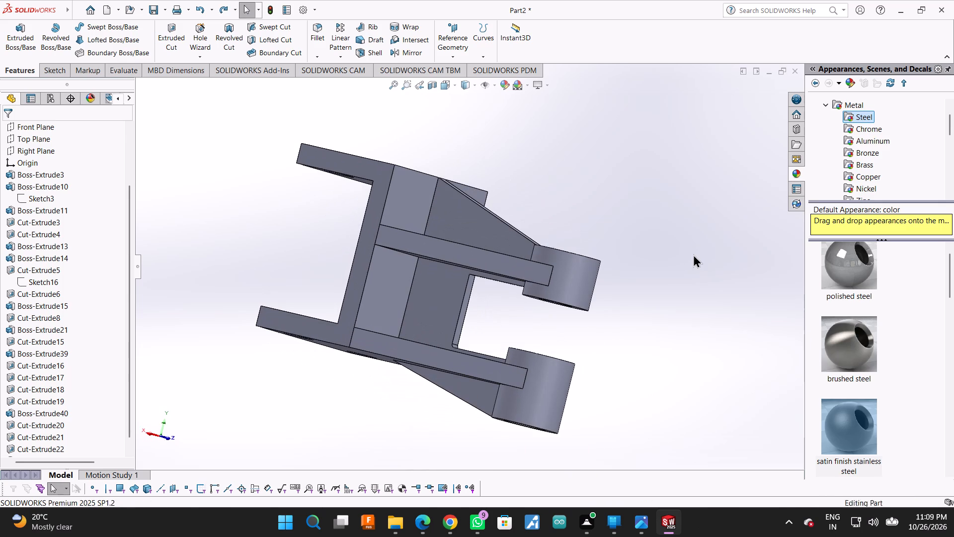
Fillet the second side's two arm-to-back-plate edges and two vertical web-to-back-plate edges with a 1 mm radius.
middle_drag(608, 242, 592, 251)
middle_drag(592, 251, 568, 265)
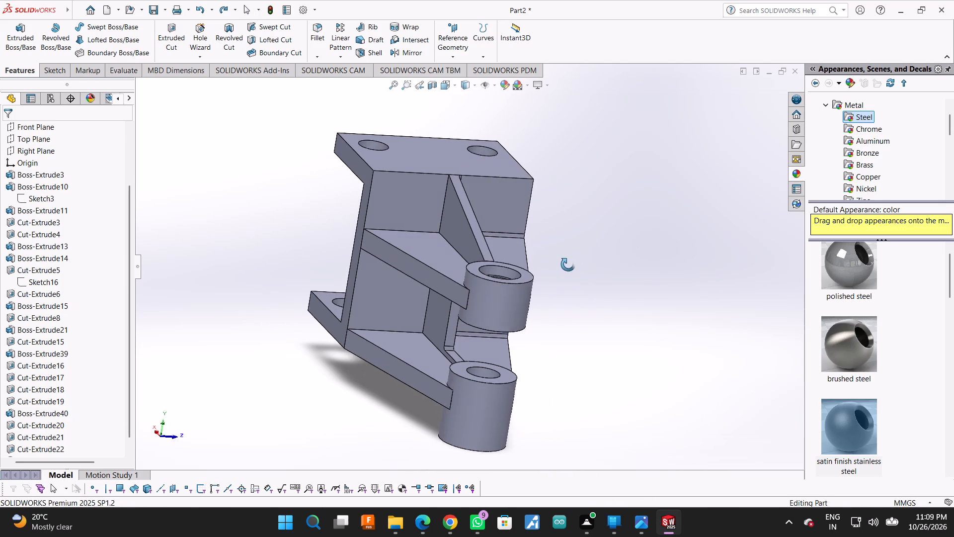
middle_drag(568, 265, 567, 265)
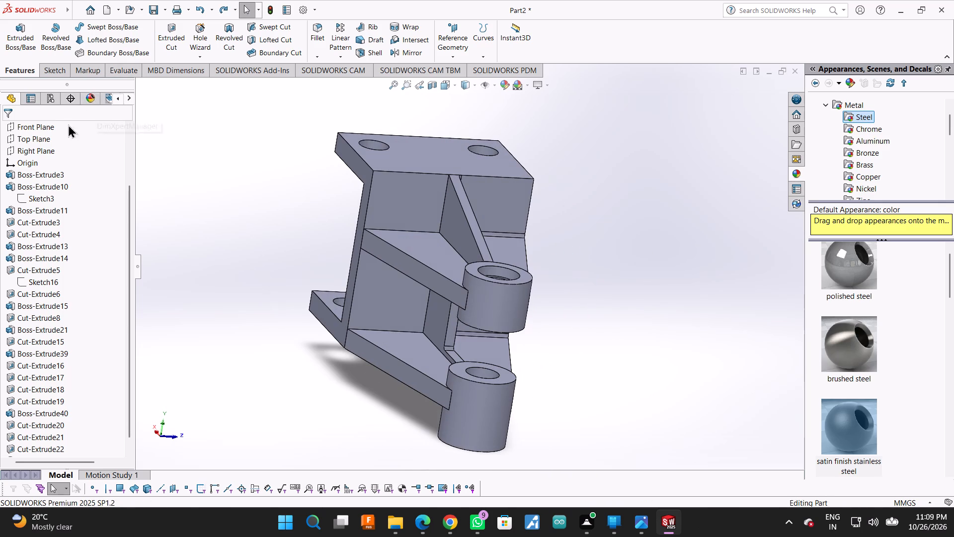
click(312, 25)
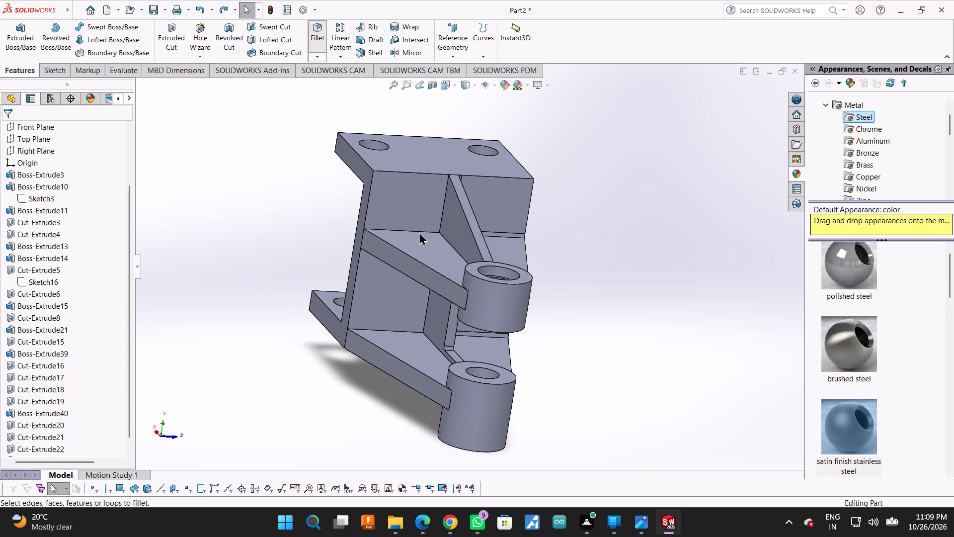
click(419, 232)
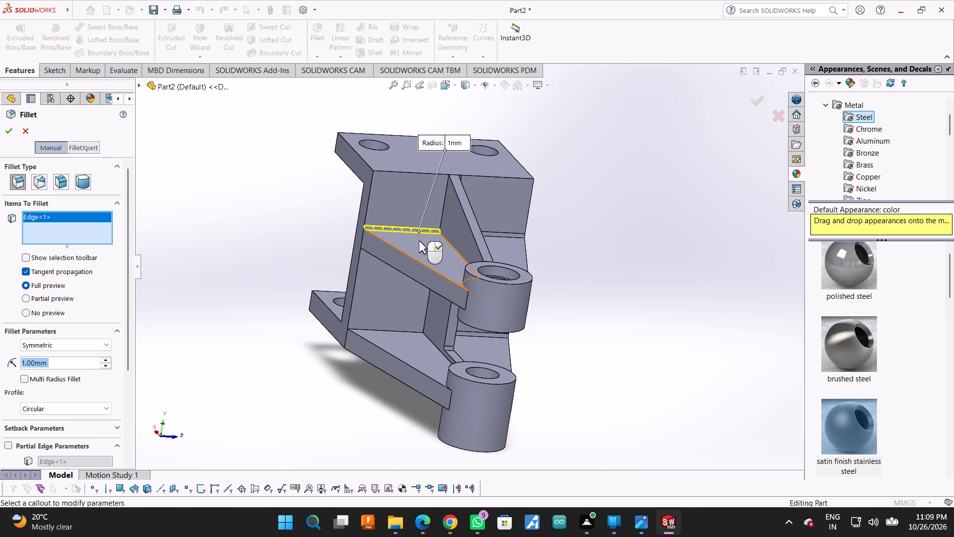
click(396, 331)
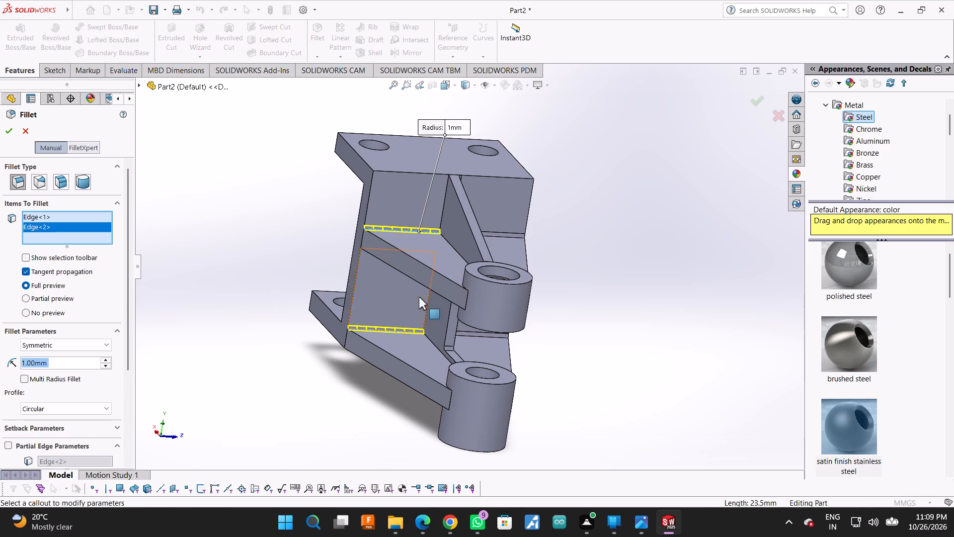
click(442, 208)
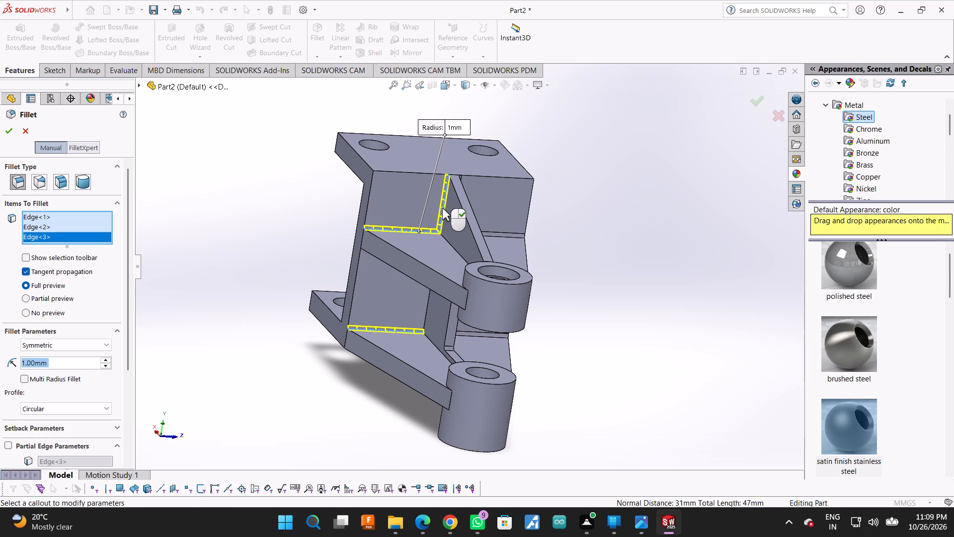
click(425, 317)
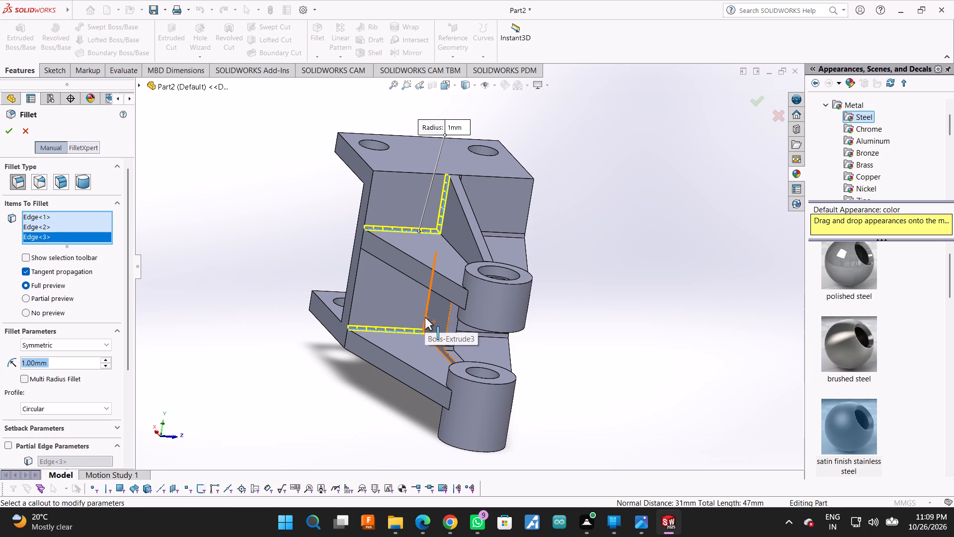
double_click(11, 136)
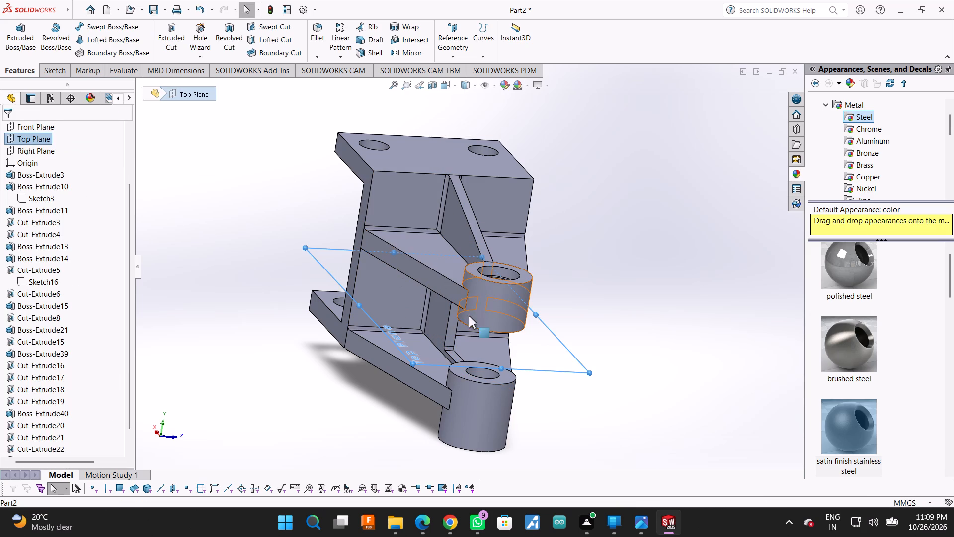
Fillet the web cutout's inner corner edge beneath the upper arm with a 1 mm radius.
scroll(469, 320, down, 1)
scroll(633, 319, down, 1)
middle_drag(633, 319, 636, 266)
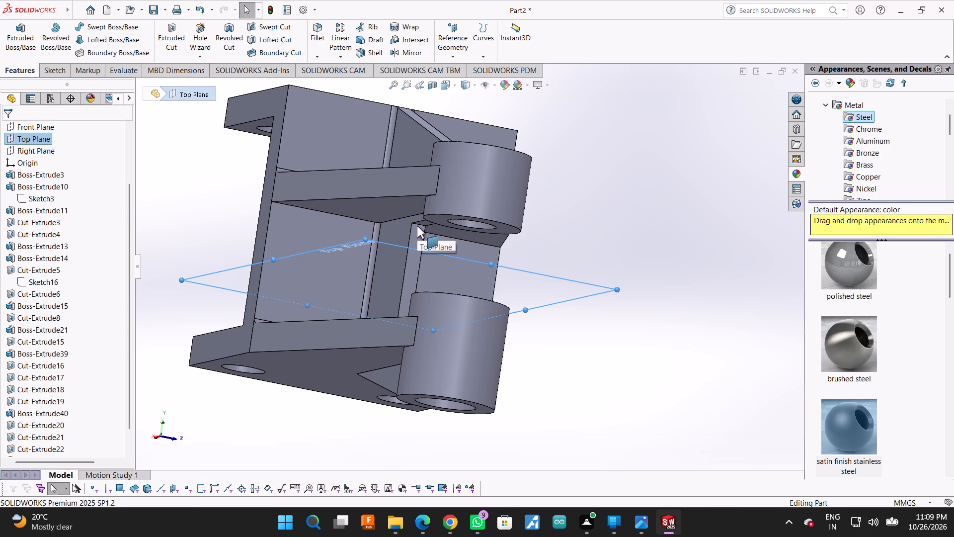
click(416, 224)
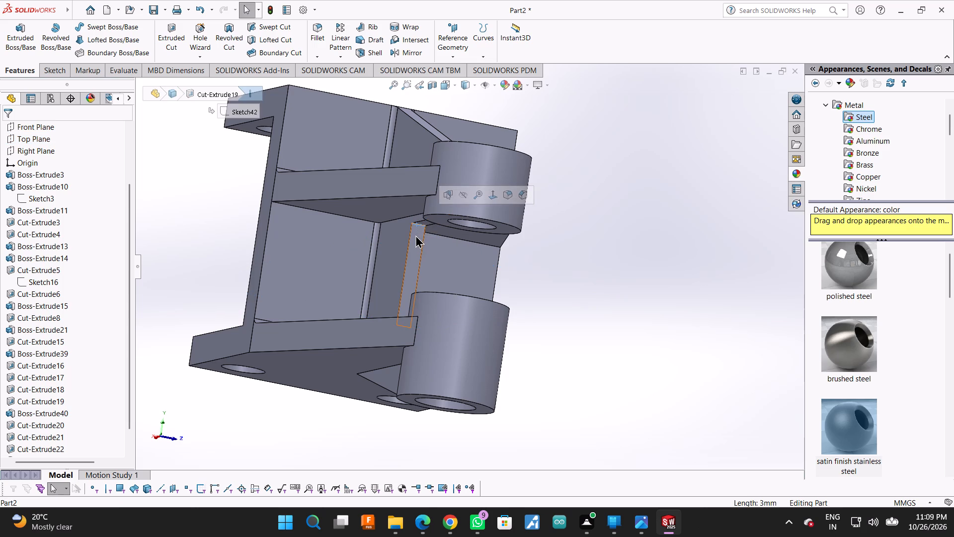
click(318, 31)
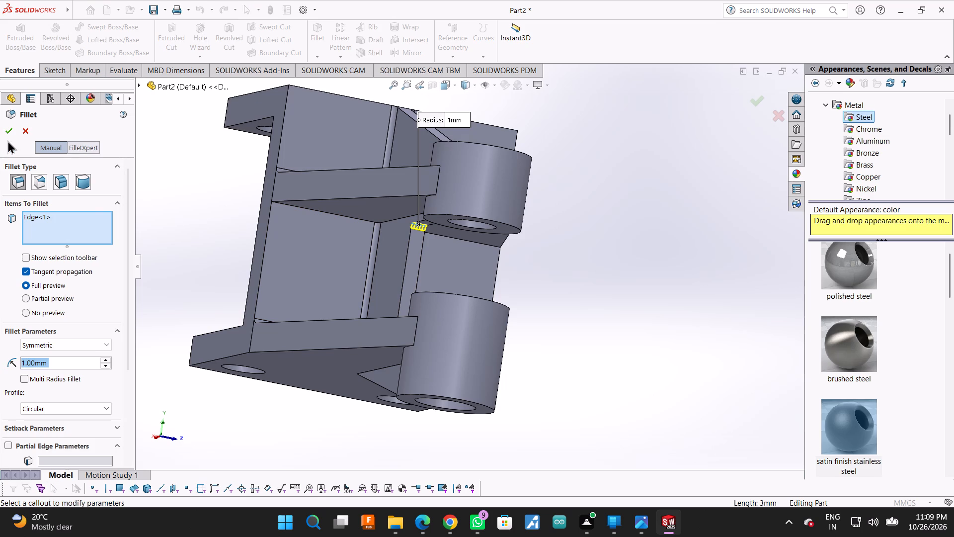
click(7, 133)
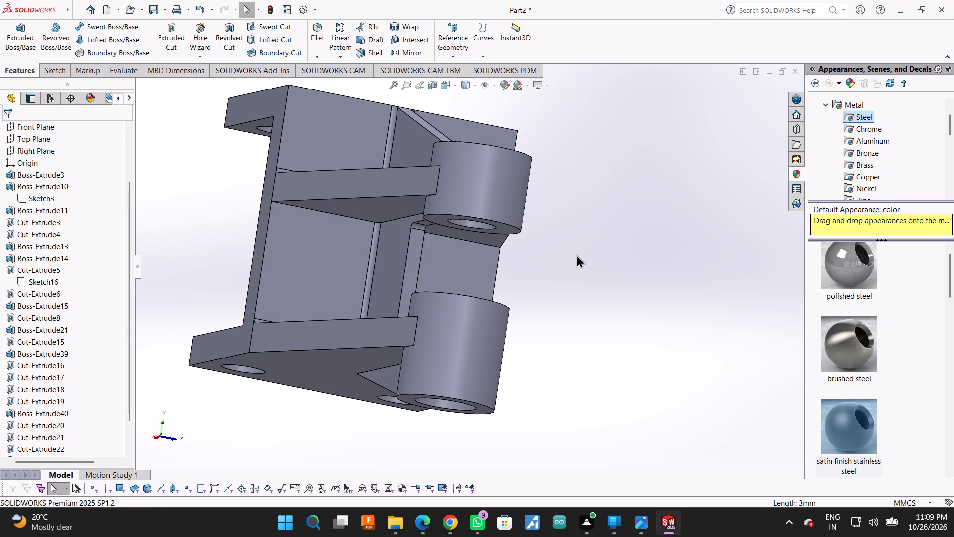
Undo the last three 1 mm fillet operations at the web, arm and back plate junctions on both sides.
middle_drag(576, 254, 513, 304)
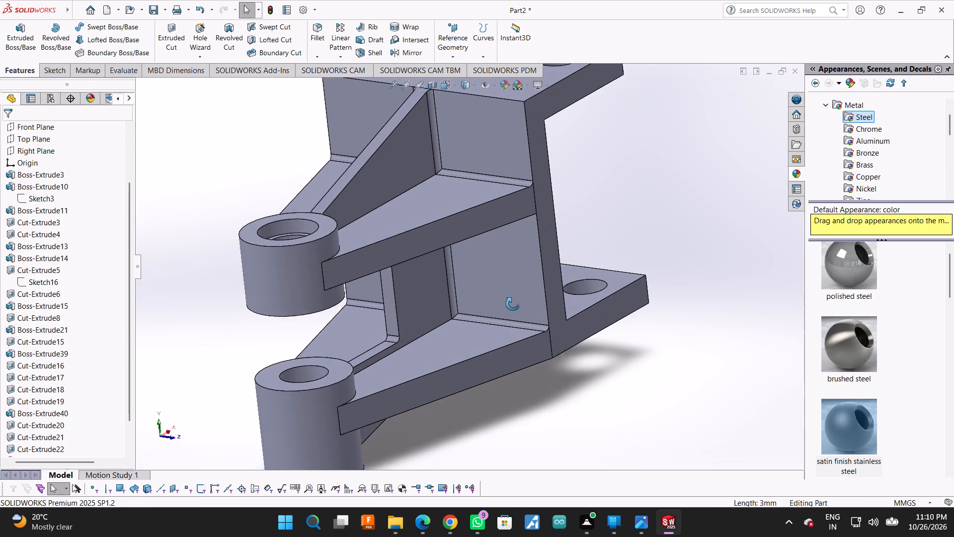
middle_drag(513, 304, 524, 307)
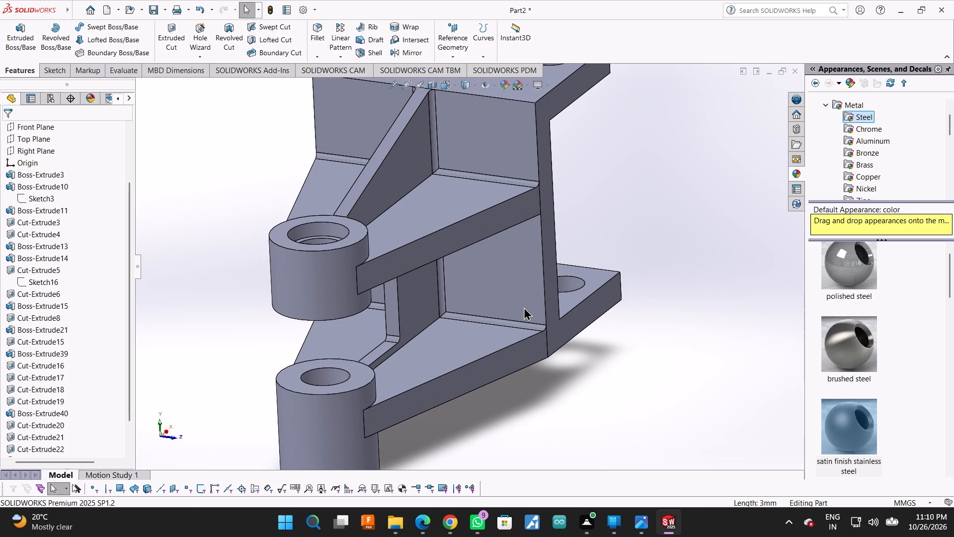
middle_drag(692, 177, 637, 168)
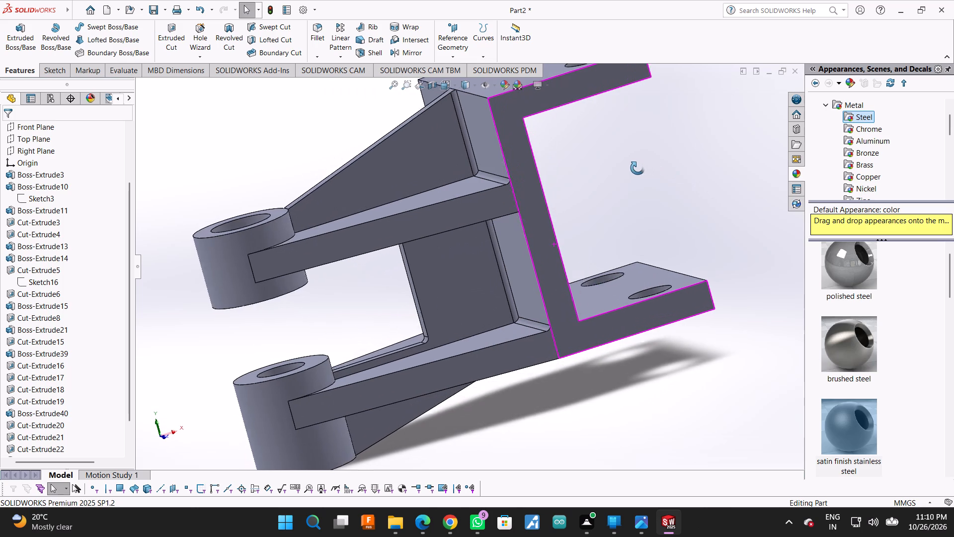
middle_drag(637, 168, 636, 168)
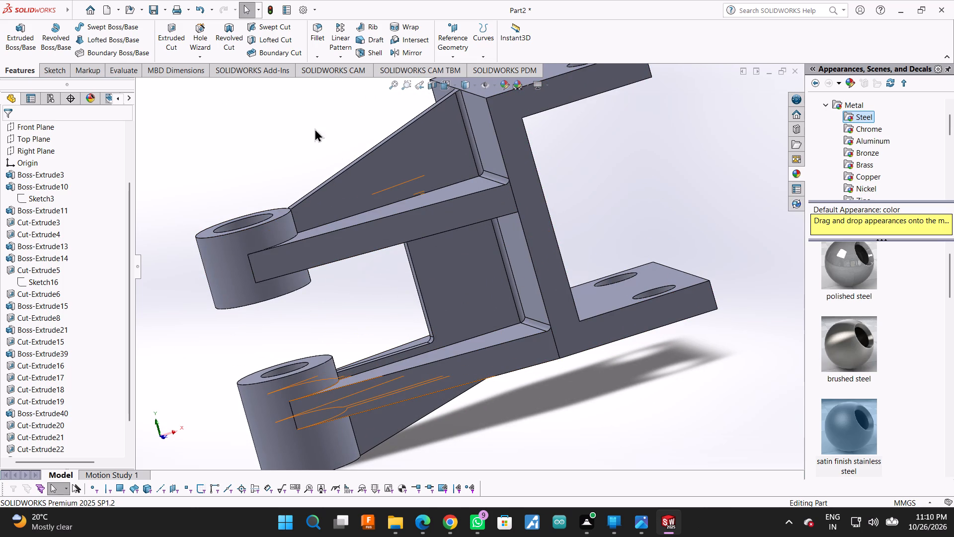
middle_click(661, 184)
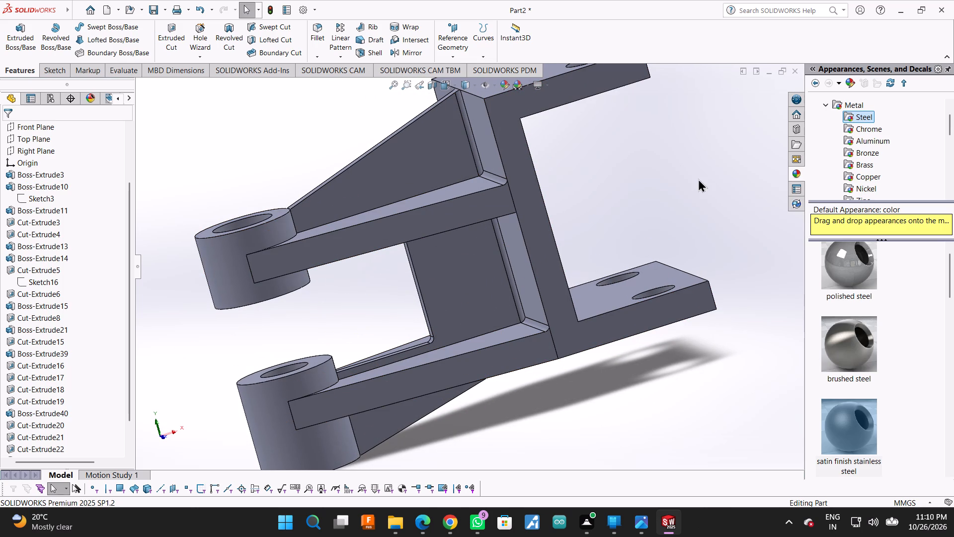
scroll(703, 173, up, 3)
middle_drag(605, 192, 643, 223)
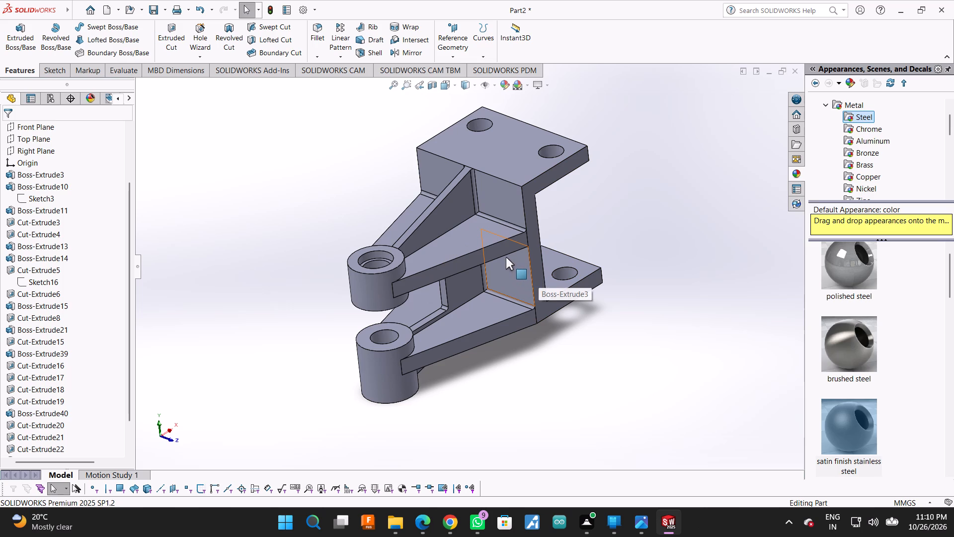
key(ctrl+z)
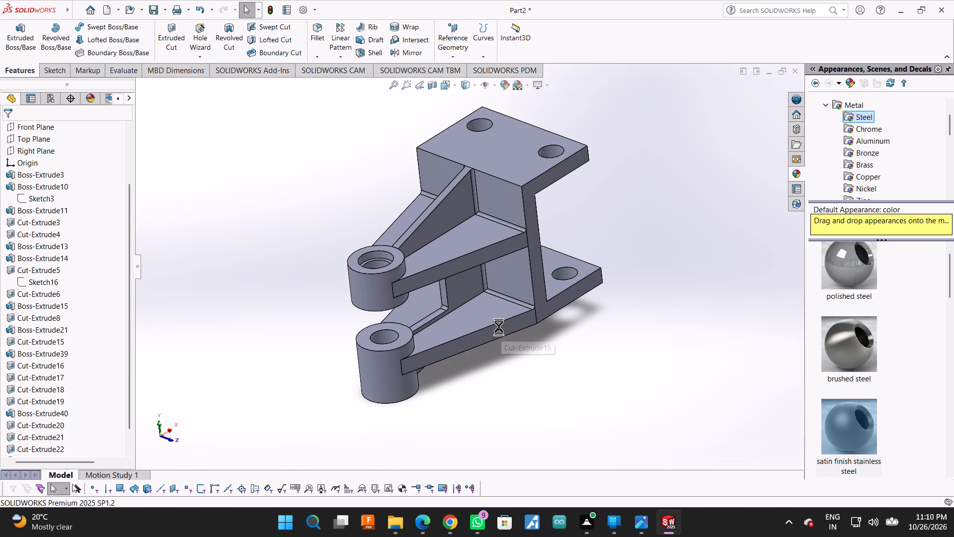
key(ctrl+z)
key(ctrl+z)
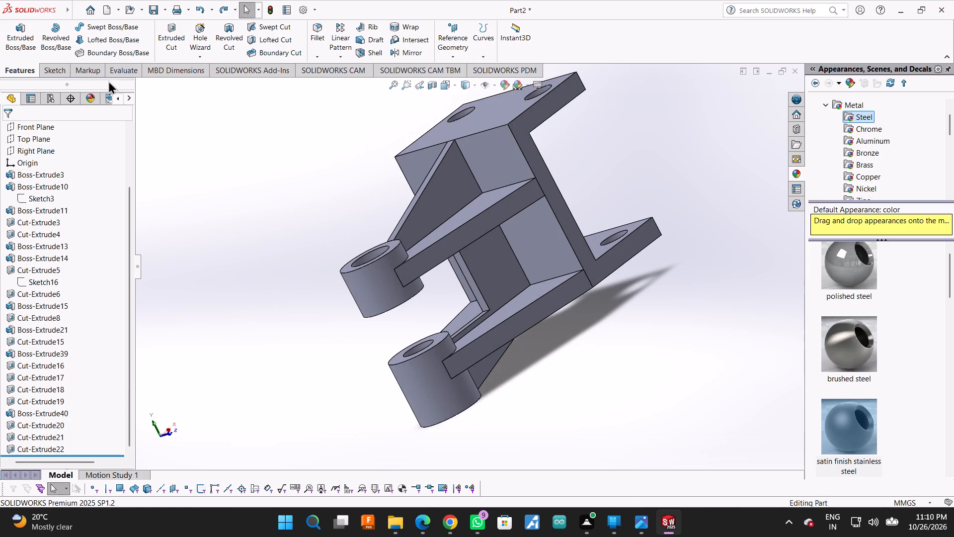
Set up a 1.5 mm fillet on one side's two arm-to-back-plate edges, two vertical web-to-back-plate edges and the web cutout's lower inner corner.
click(324, 28)
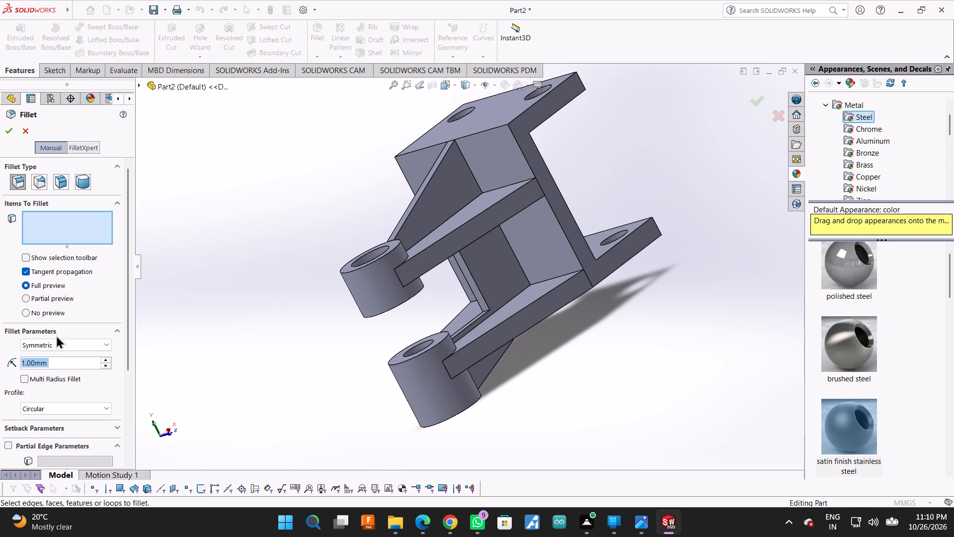
text(1.5)
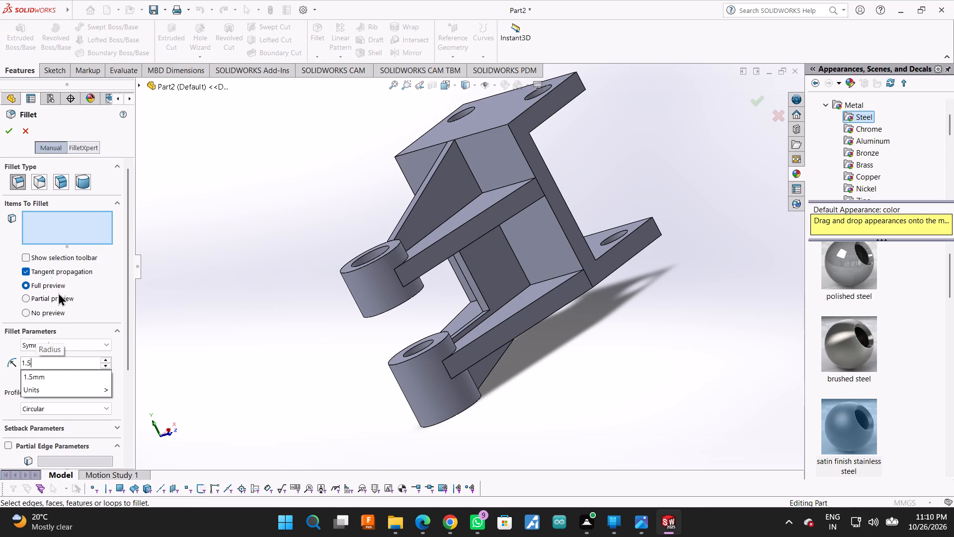
scroll(559, 297, down, 2)
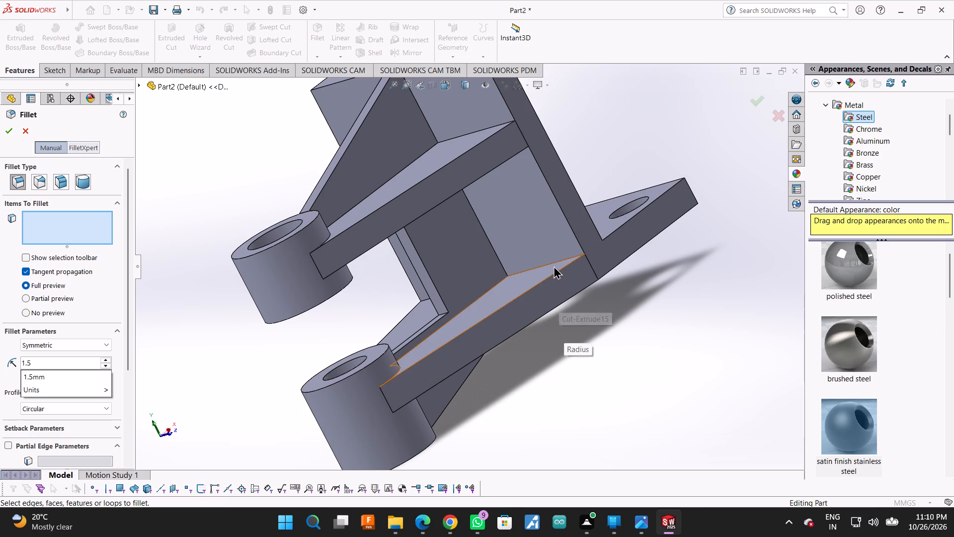
click(554, 262)
scroll(542, 292, up, 1)
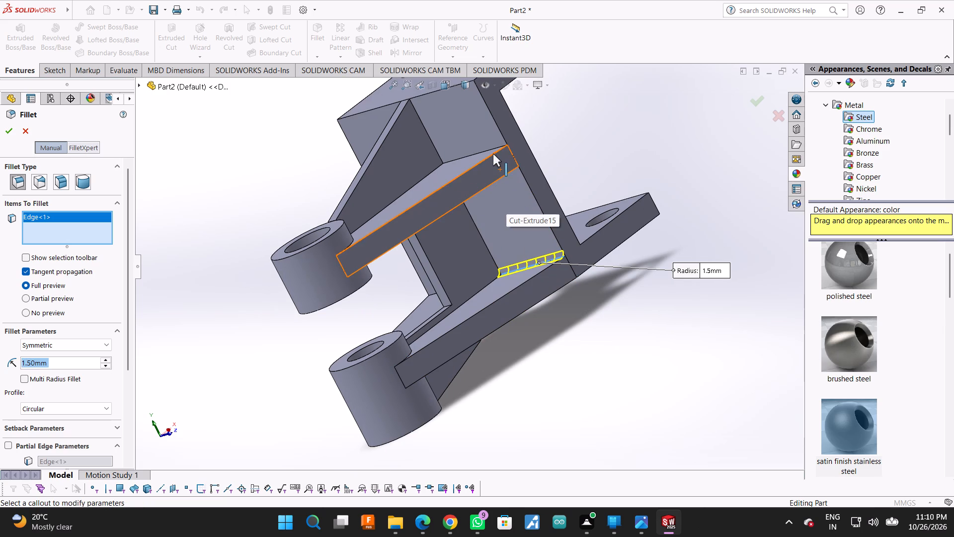
click(479, 154)
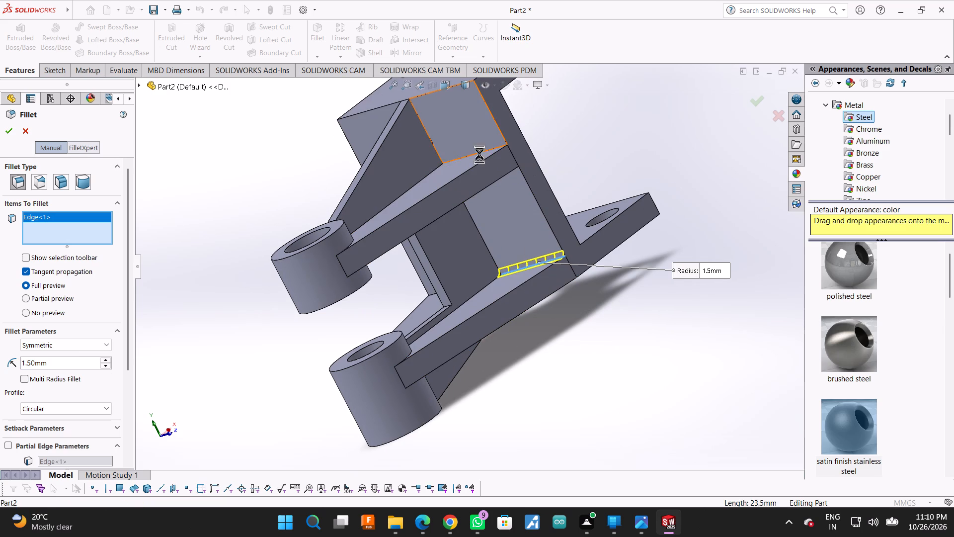
double_click(426, 133)
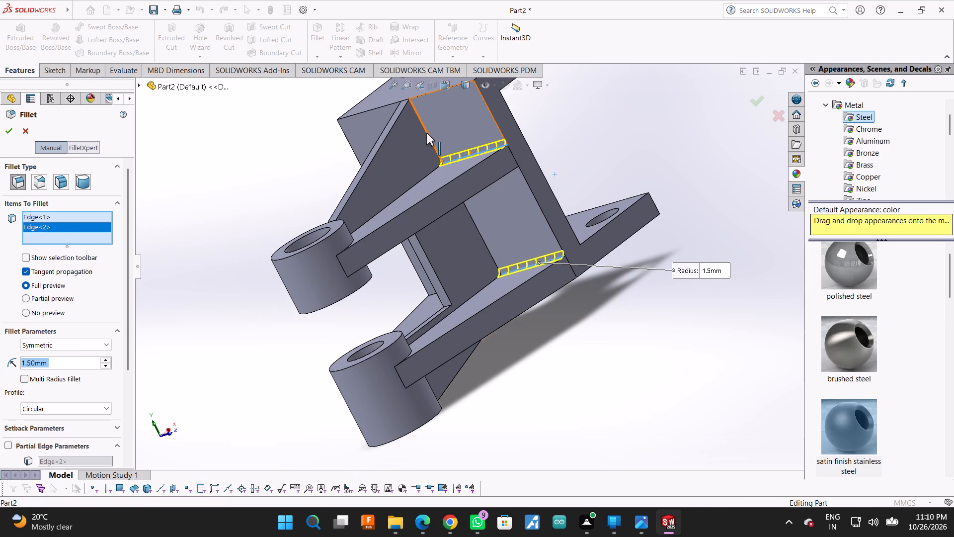
click(487, 241)
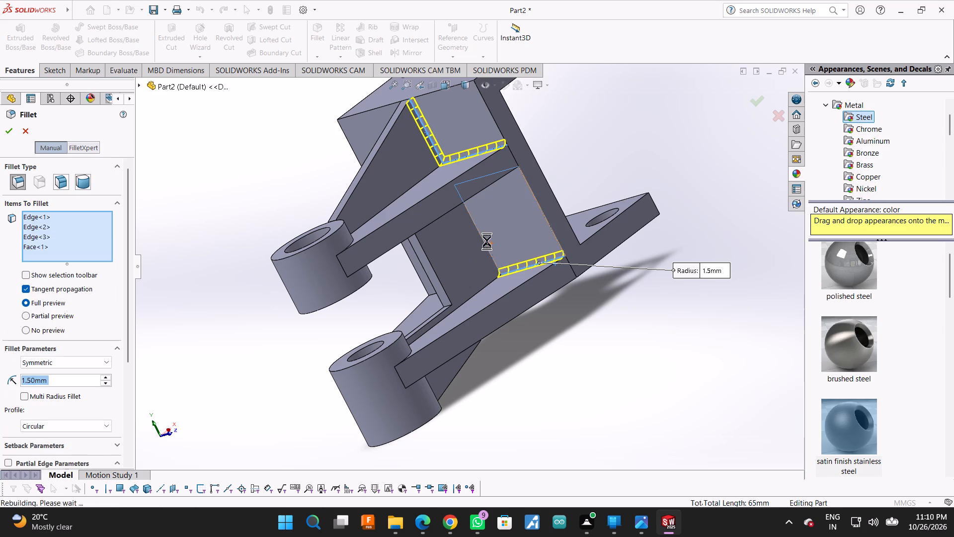
click(487, 241)
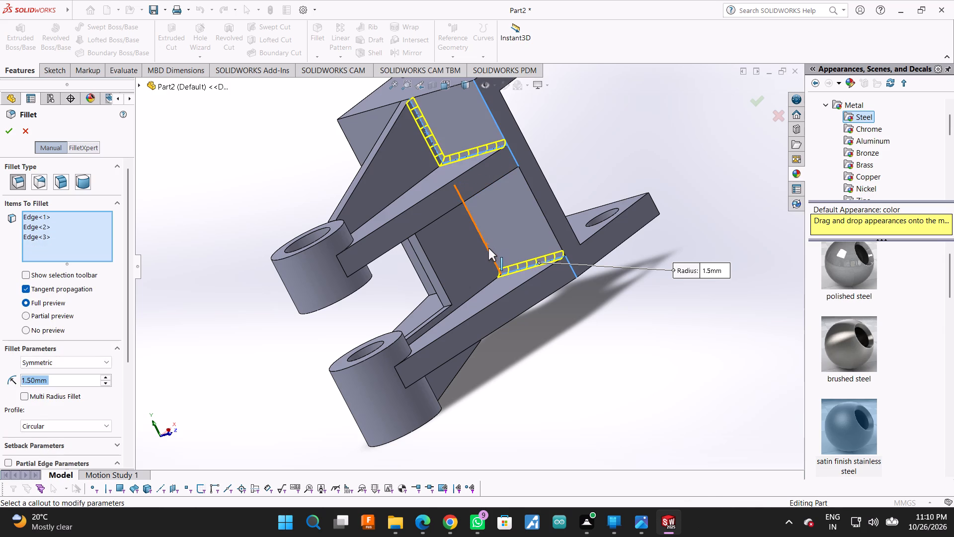
click(488, 248)
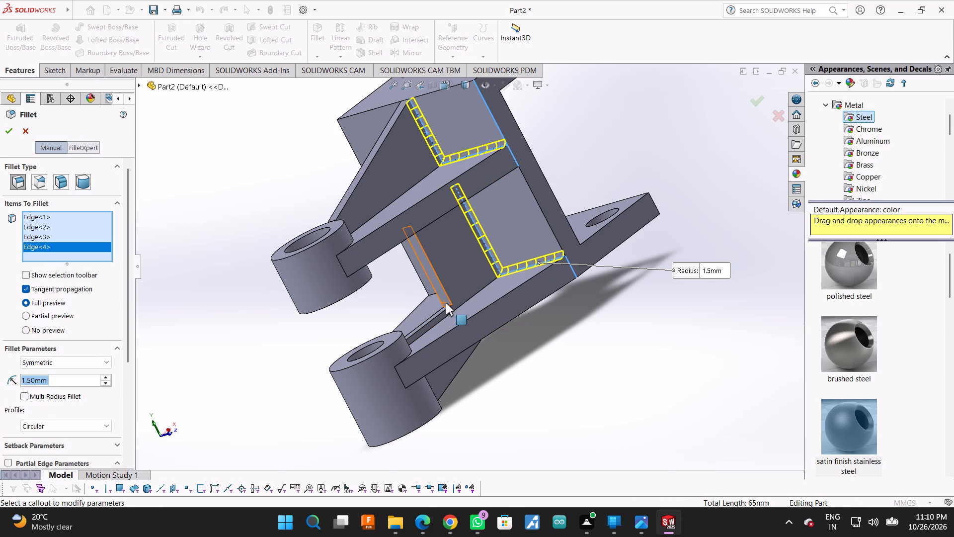
click(447, 305)
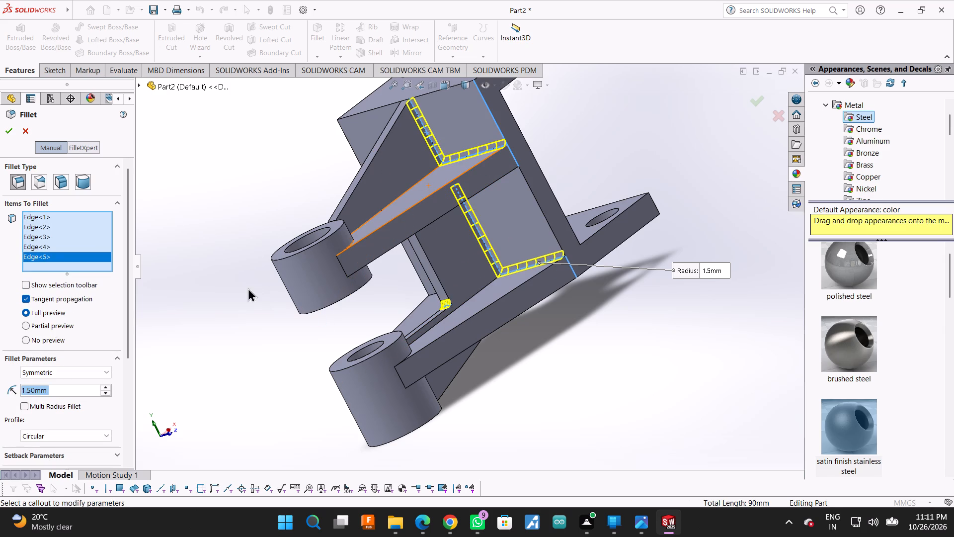
Add the other side's arm and web edges at the back plate and the cutout corner beneath the upper arm, and complete the 1.5 mm fillet.
middle_drag(255, 198, 327, 206)
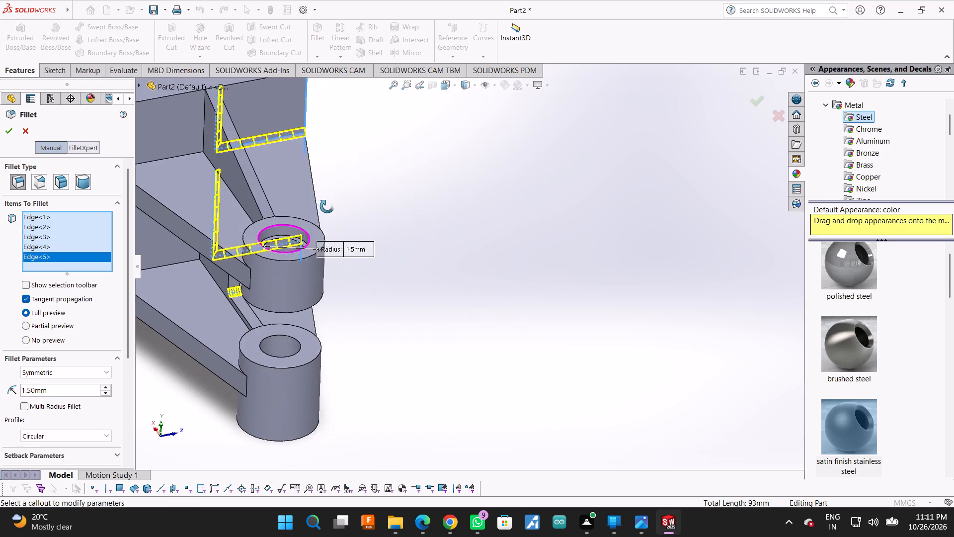
middle_drag(327, 206, 379, 214)
middle_drag(363, 222, 329, 235)
scroll(410, 252, up, 3)
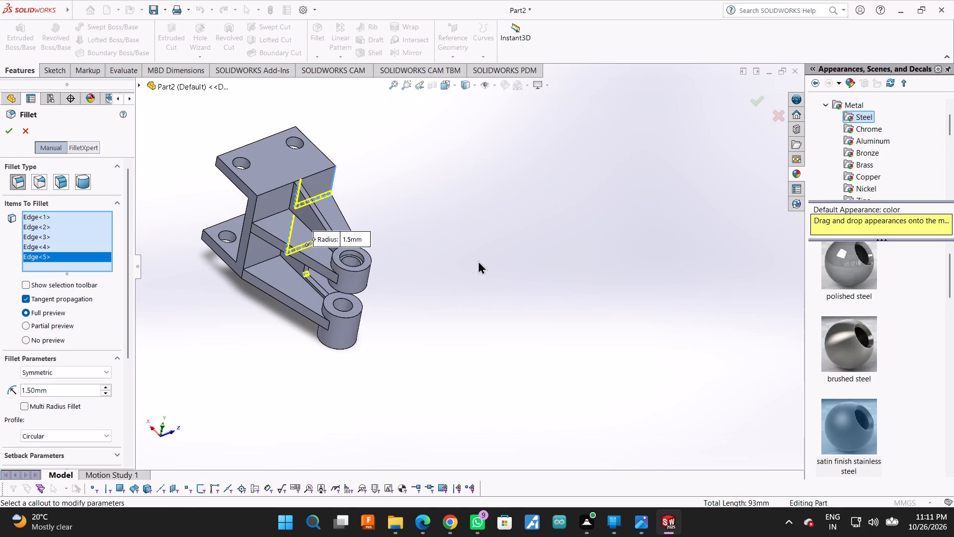
scroll(478, 261, up, 1)
scroll(469, 252, down, 2)
middle_drag(380, 245, 375, 221)
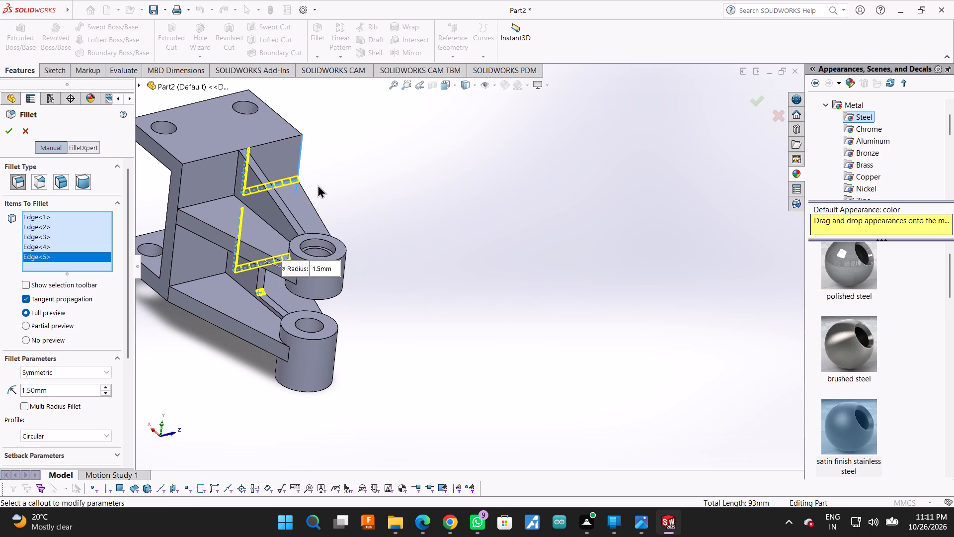
click(235, 180)
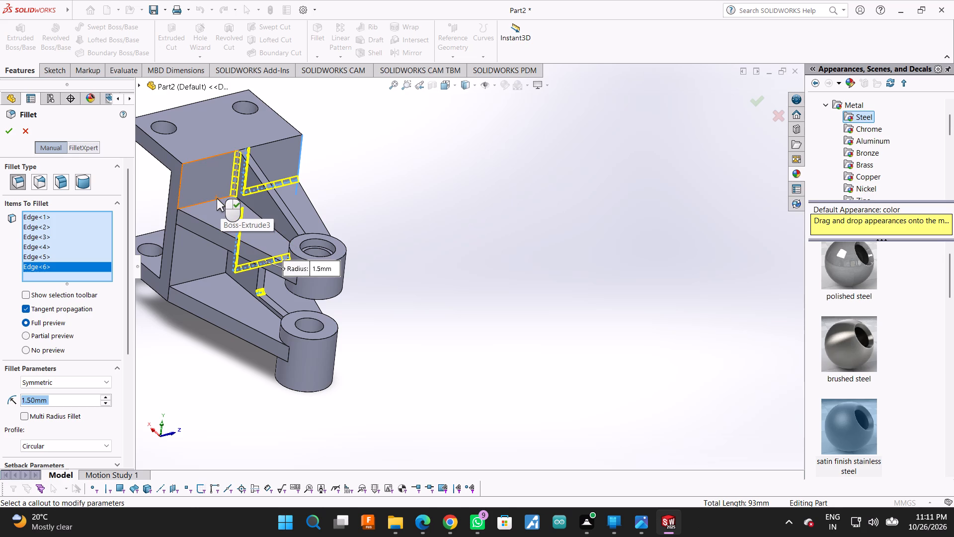
click(216, 199)
scroll(220, 233, down, 1)
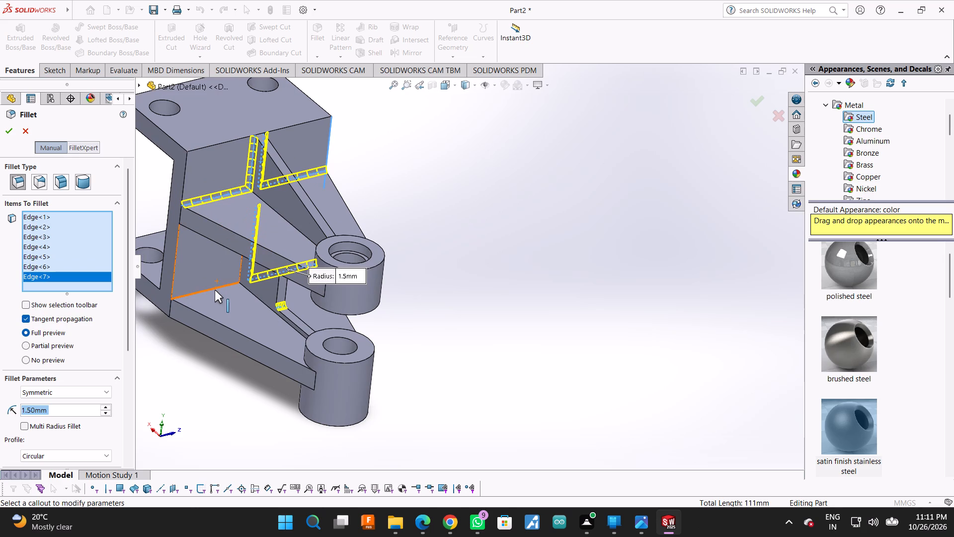
click(215, 290)
middle_drag(207, 335, 224, 302)
click(235, 256)
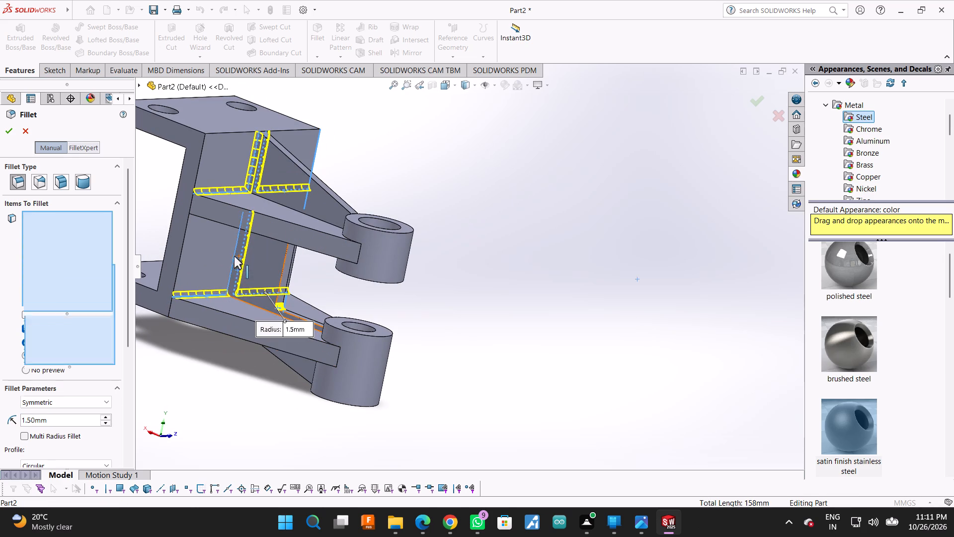
middle_drag(455, 311, 448, 271)
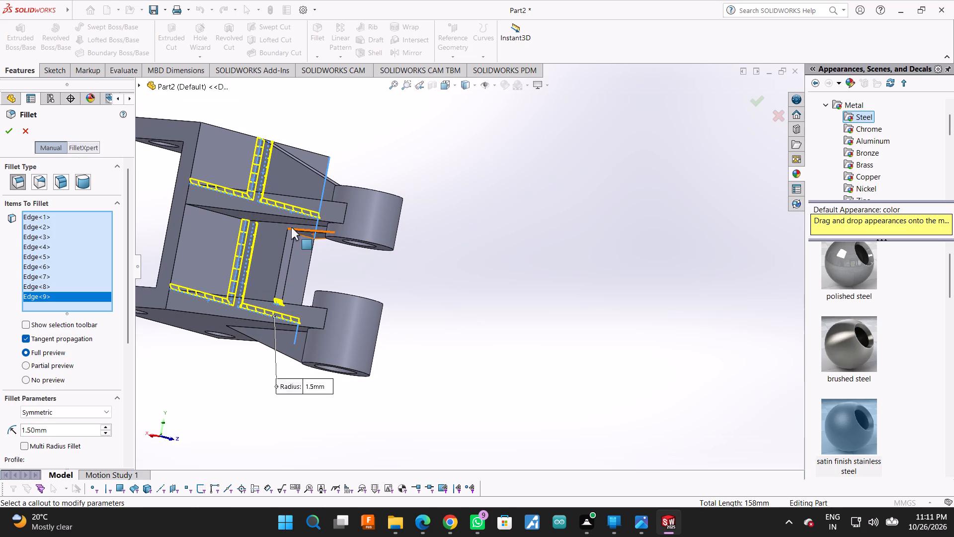
click(290, 231)
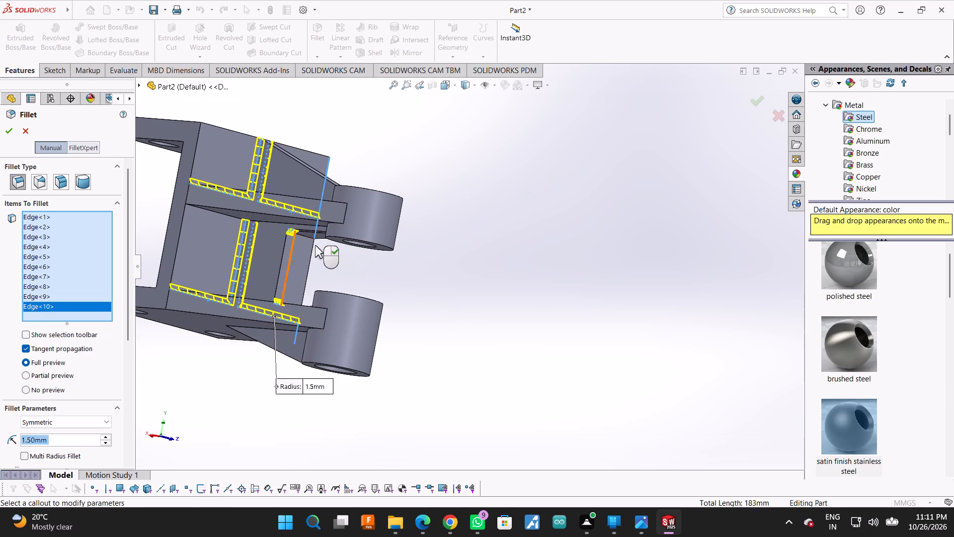
middle_drag(492, 233, 466, 254)
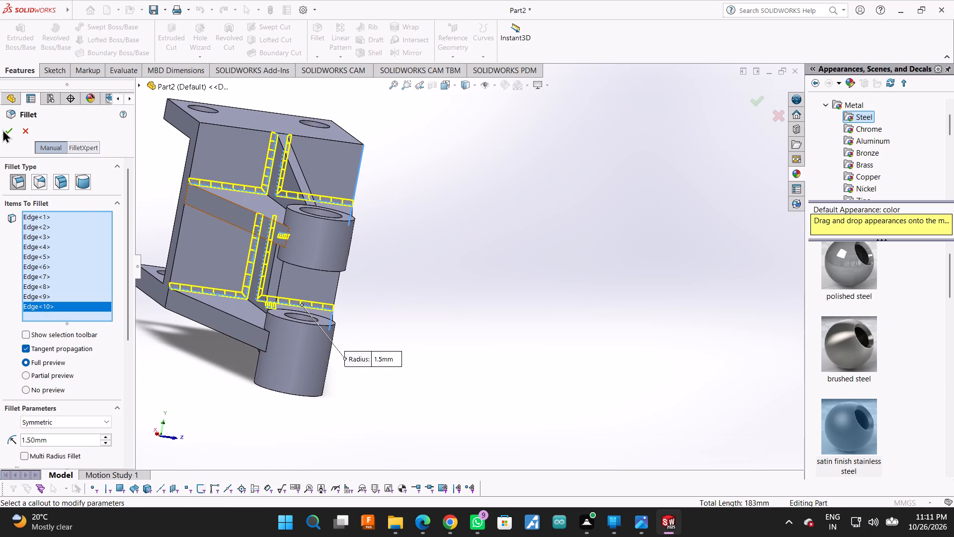
click(6, 124)
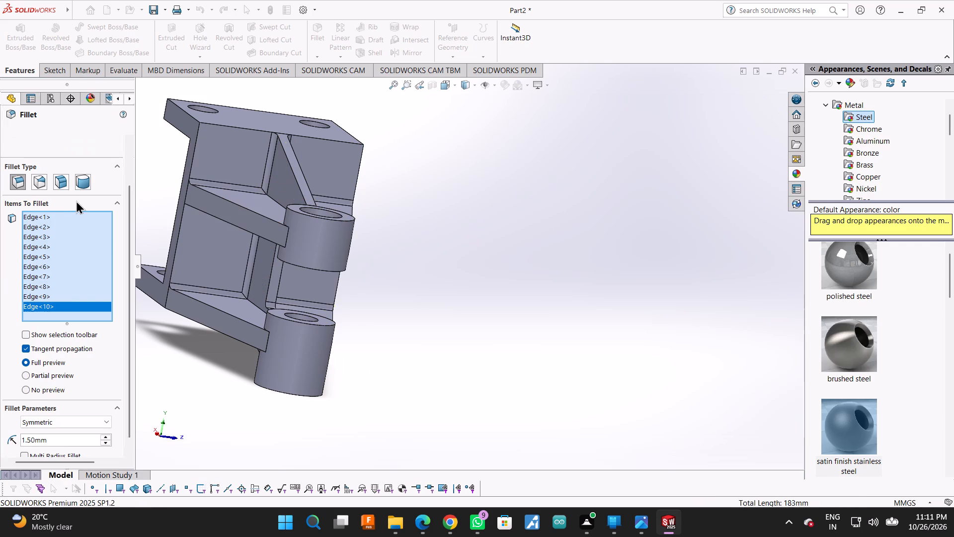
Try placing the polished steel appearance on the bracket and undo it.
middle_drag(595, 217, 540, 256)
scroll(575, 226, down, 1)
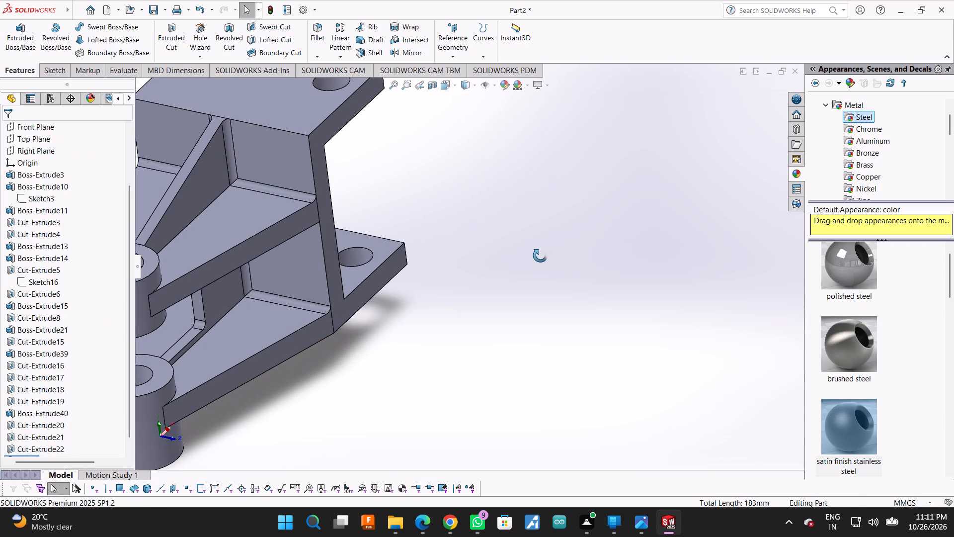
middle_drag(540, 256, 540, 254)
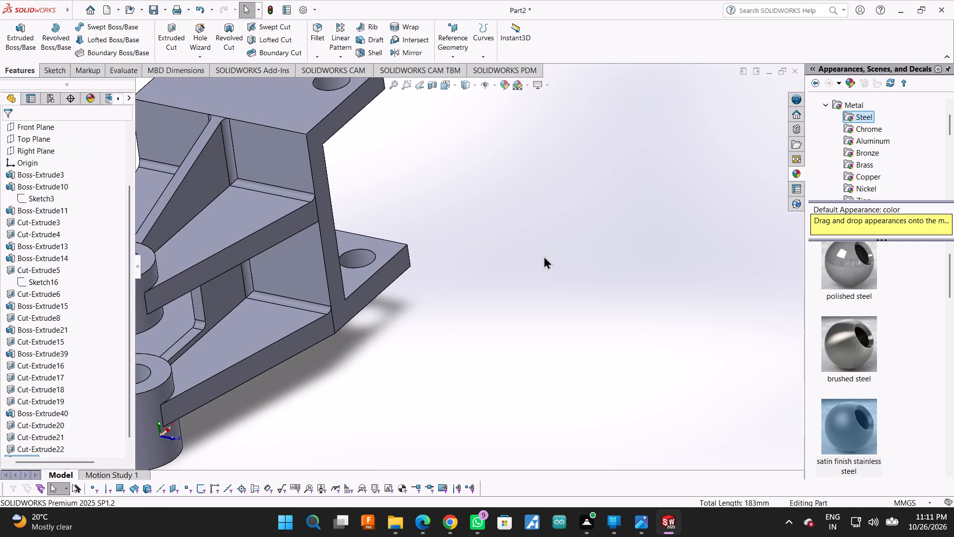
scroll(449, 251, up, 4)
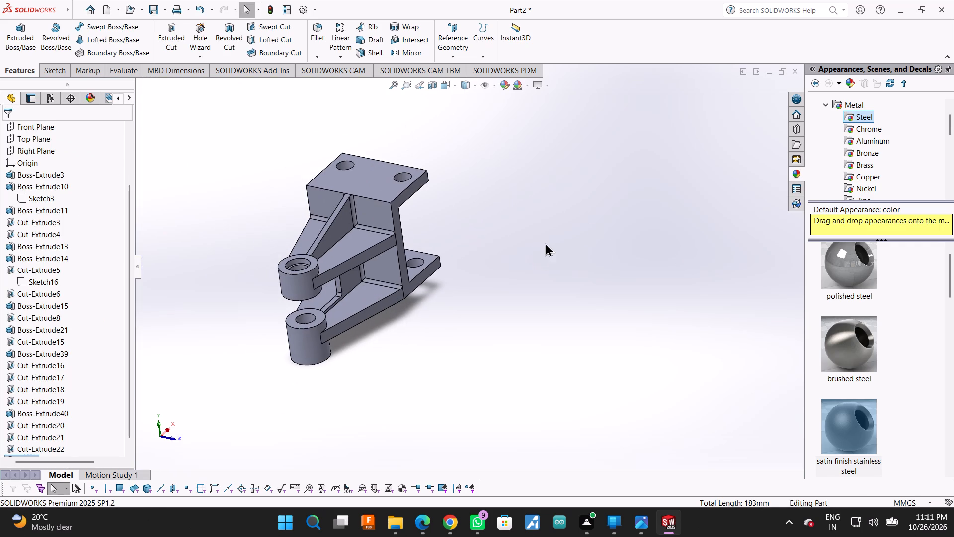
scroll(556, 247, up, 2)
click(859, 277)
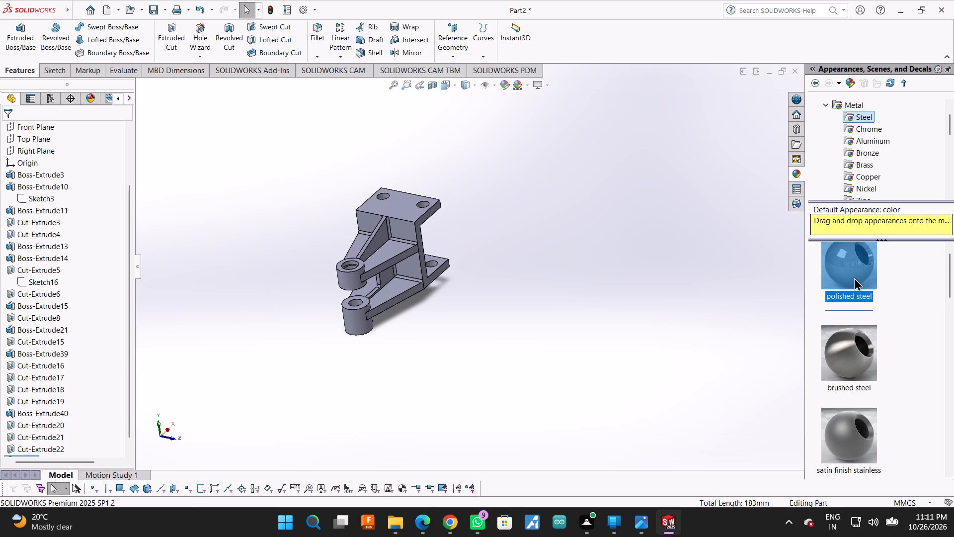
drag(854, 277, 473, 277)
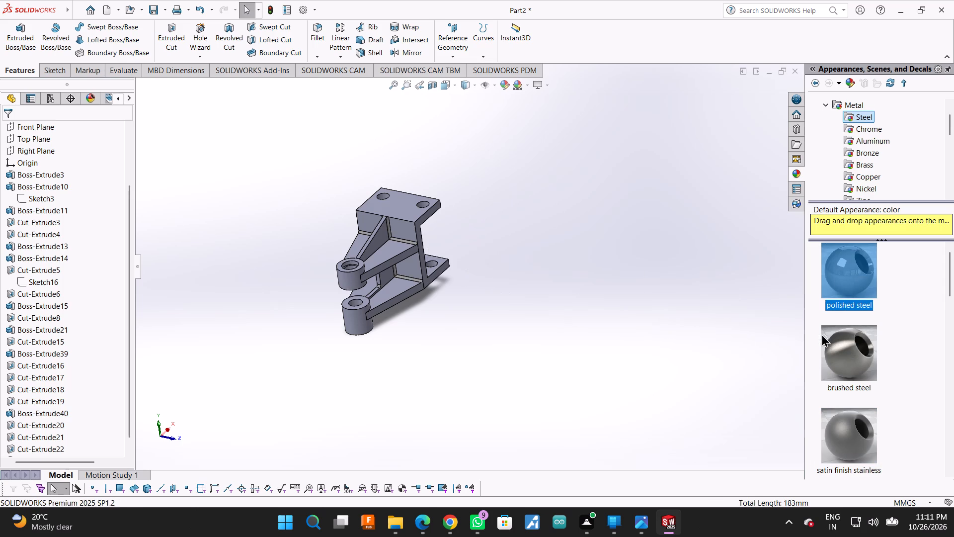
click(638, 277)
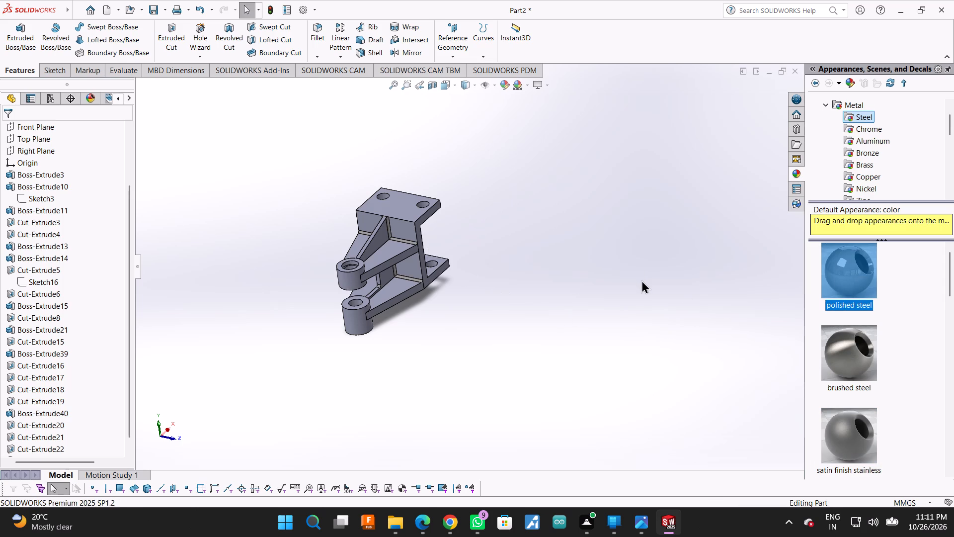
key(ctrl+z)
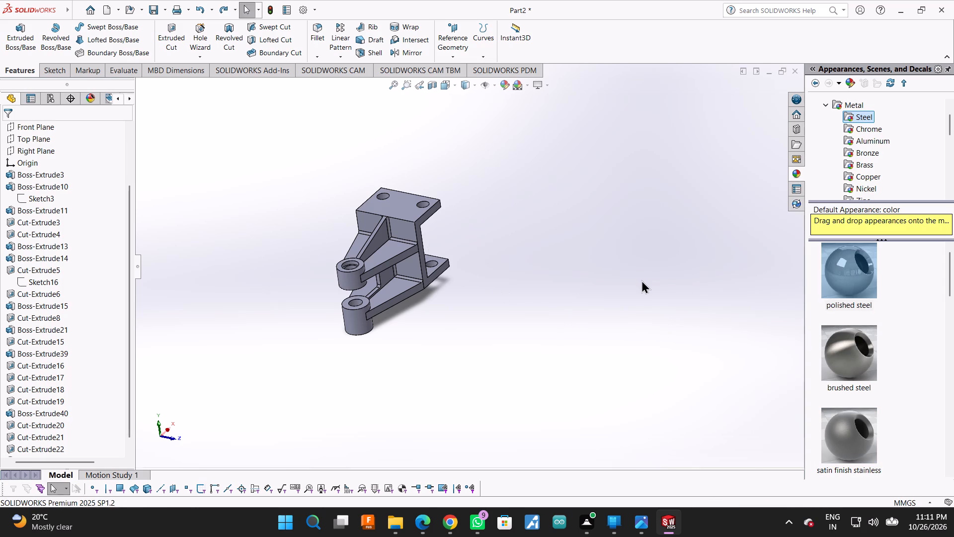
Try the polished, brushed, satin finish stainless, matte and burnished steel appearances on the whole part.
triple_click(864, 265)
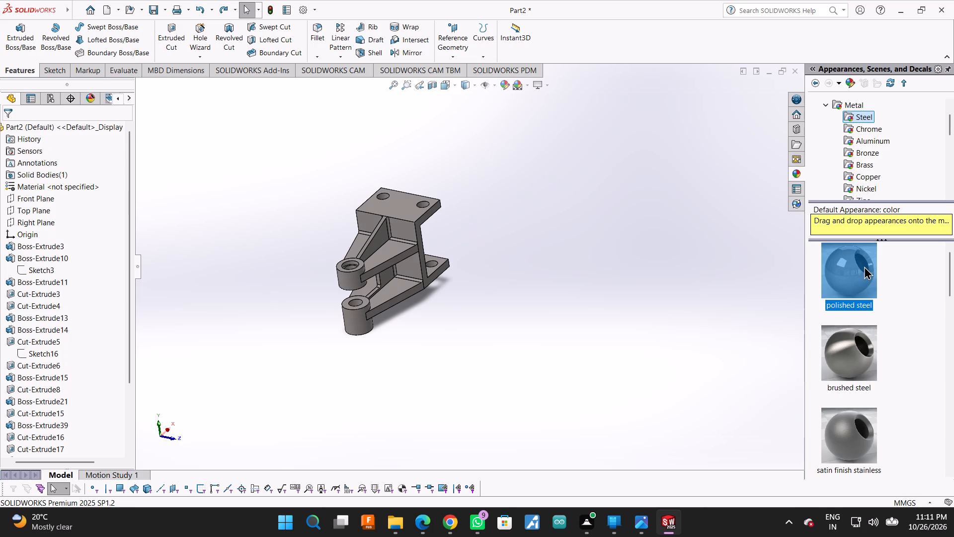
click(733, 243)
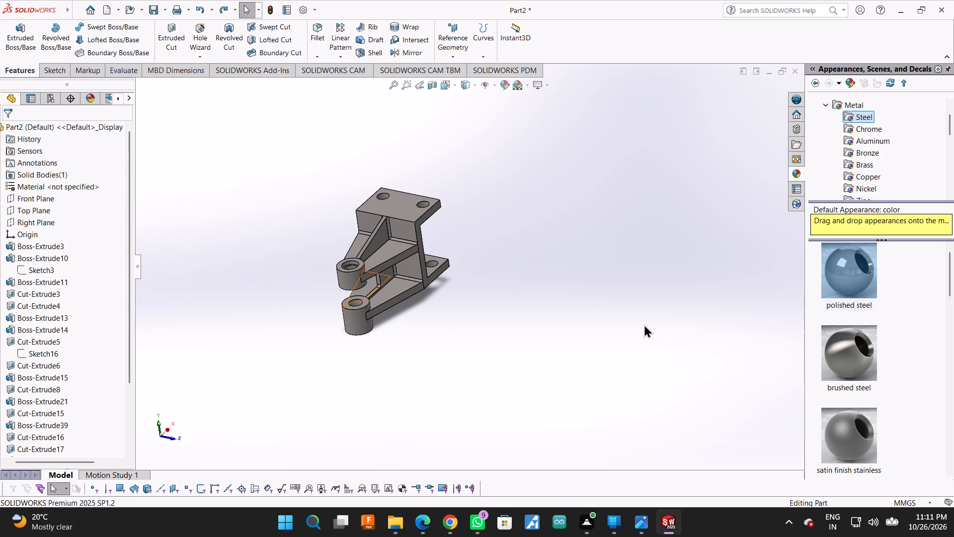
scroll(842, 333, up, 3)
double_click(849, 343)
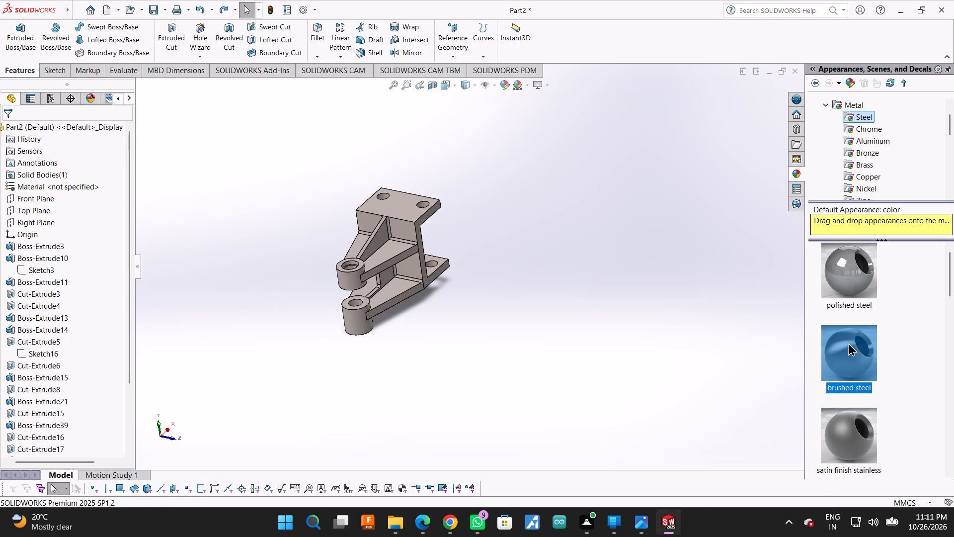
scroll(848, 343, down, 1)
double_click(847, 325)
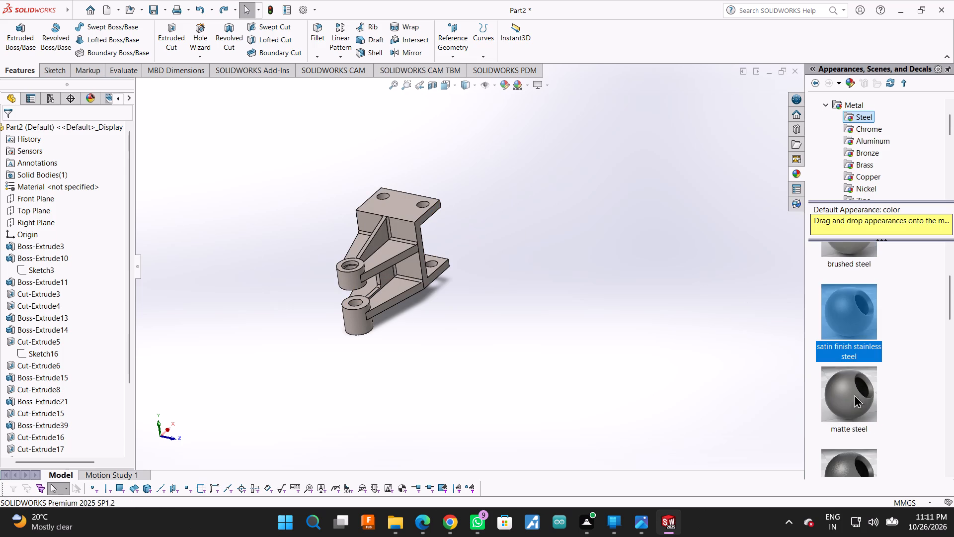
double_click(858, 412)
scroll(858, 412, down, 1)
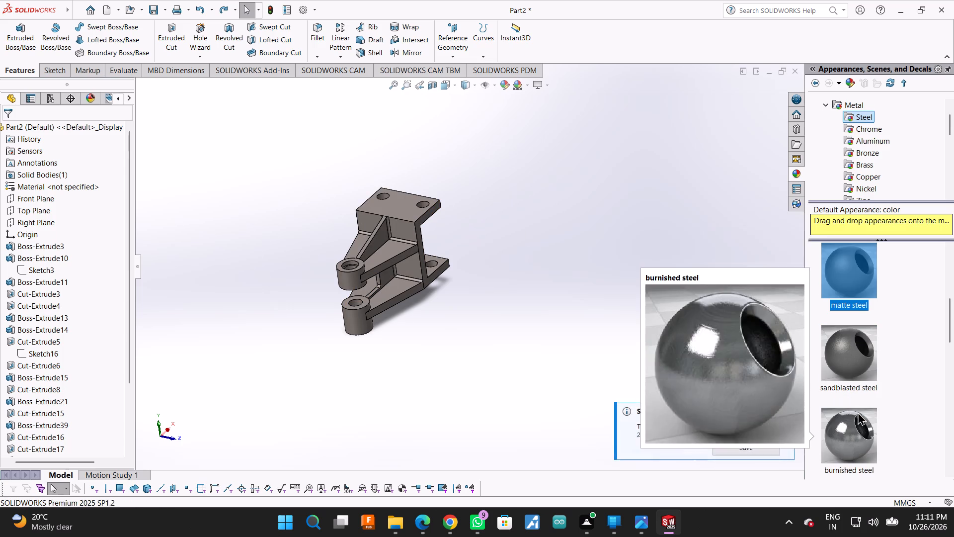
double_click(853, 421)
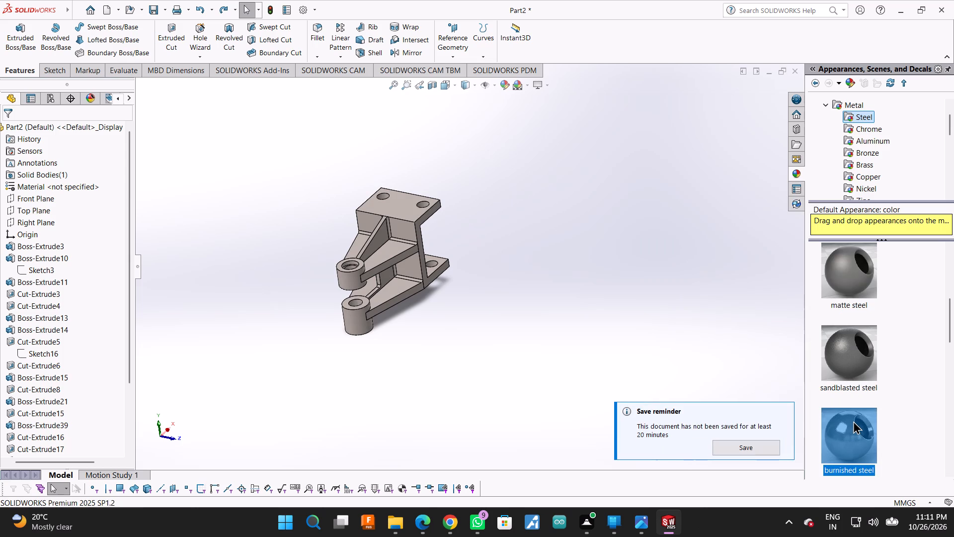
Apply the cast carbon steel appearance to the whole part.
scroll(851, 410, down, 2)
double_click(845, 427)
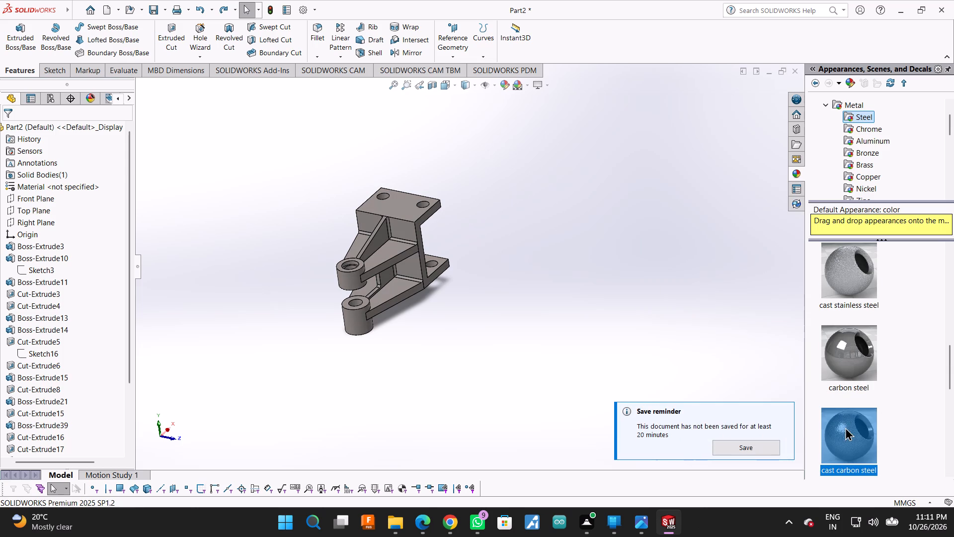
scroll(849, 379, down, 3)
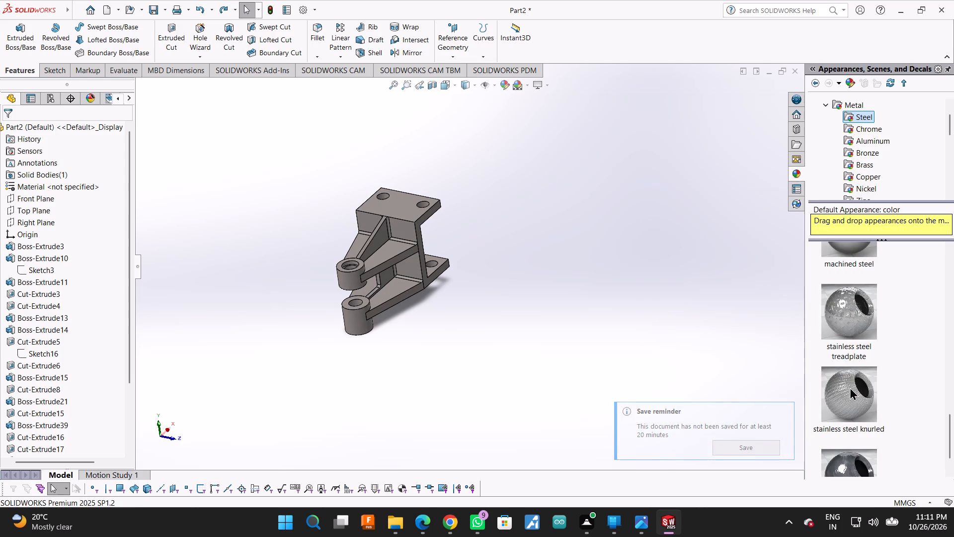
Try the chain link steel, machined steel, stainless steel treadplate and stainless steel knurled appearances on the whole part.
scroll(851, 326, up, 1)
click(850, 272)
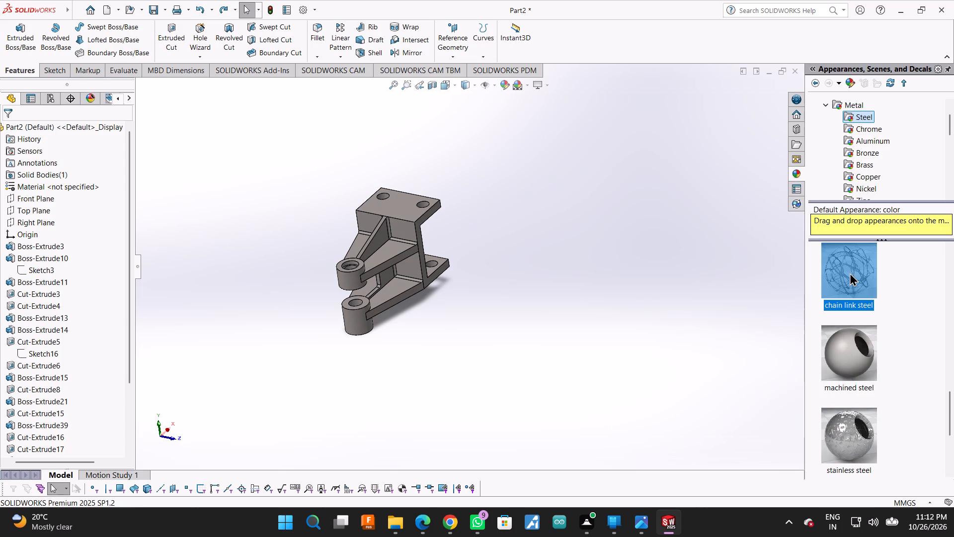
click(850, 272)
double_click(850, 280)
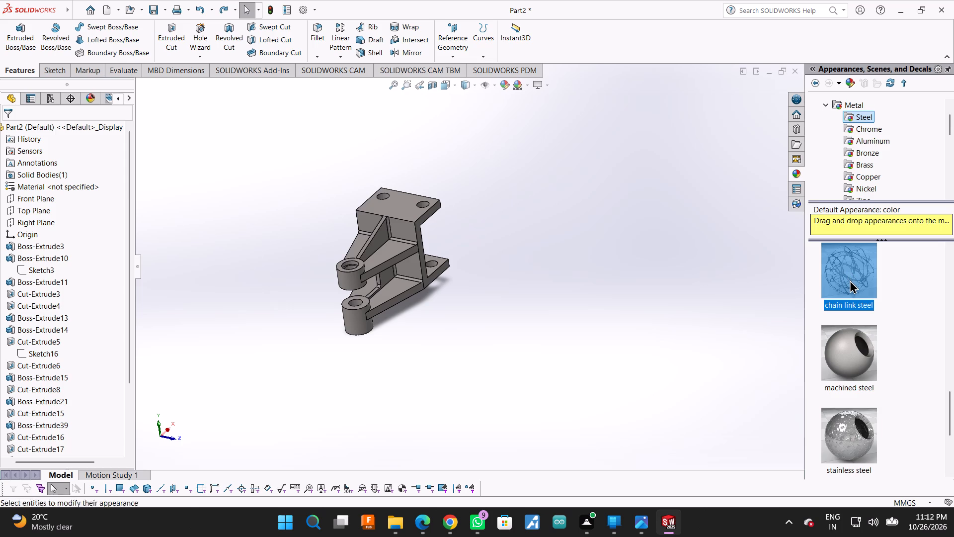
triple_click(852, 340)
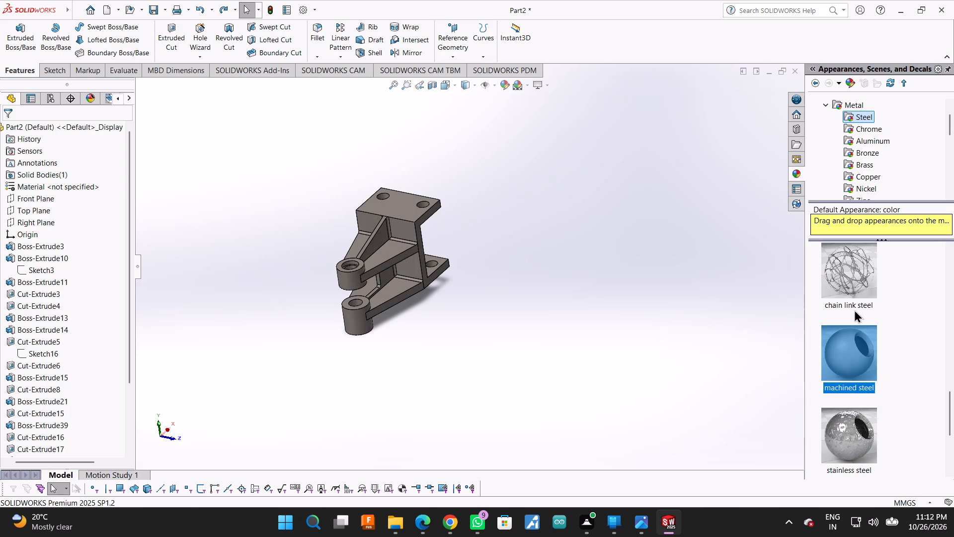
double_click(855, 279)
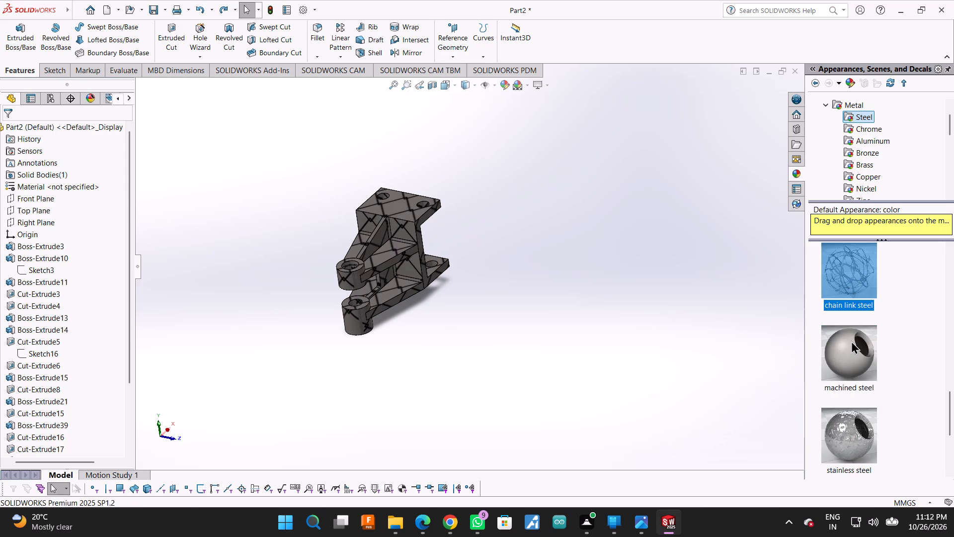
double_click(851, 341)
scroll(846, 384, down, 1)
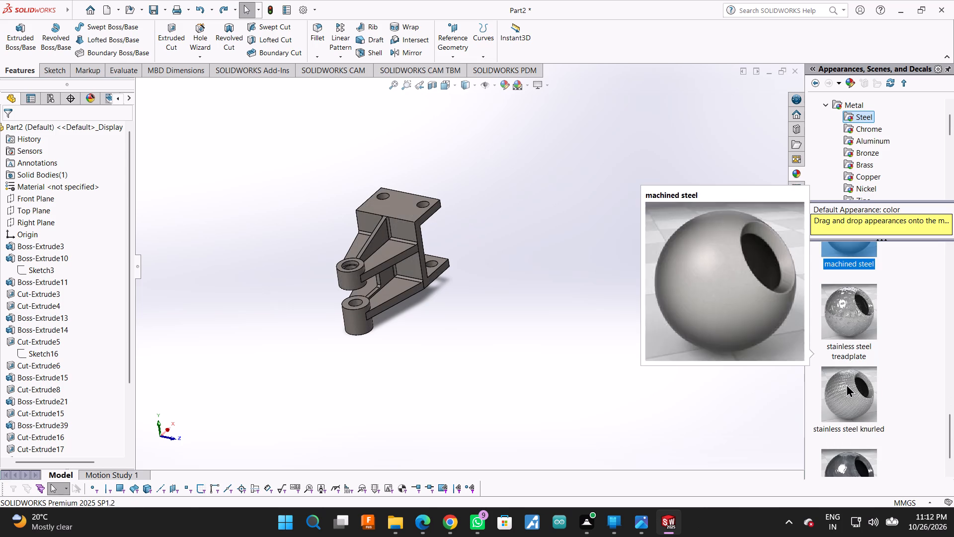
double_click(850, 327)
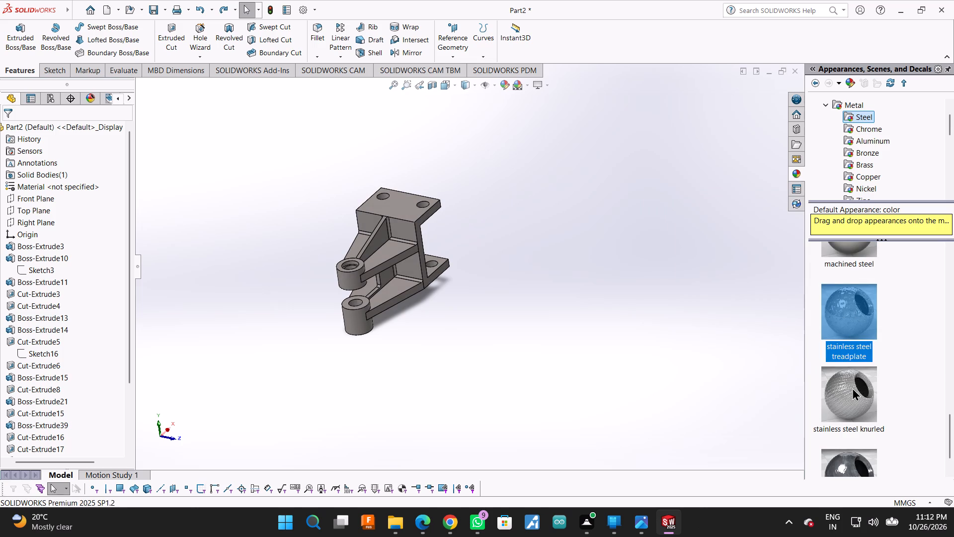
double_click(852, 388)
Apply the polished steel appearance to the whole part.
scroll(852, 388, up, 14)
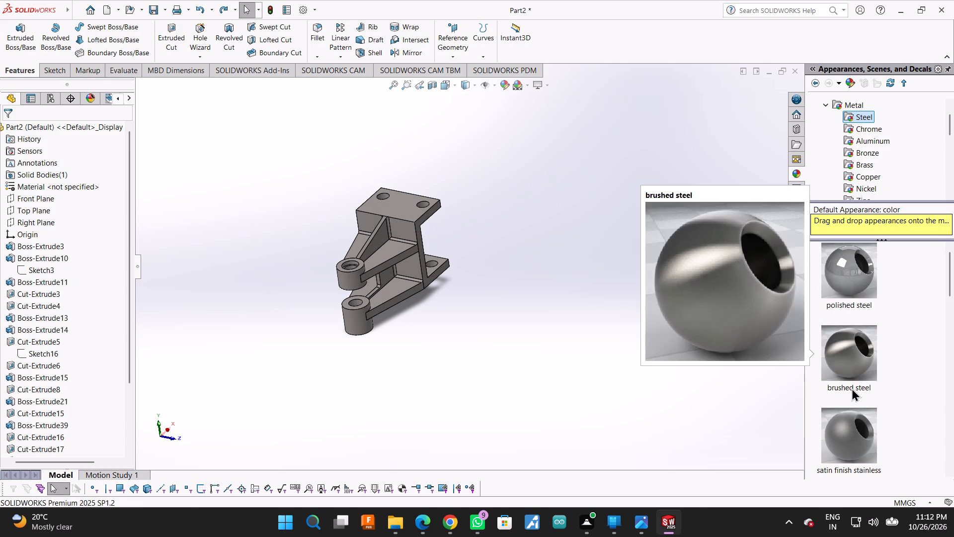
double_click(858, 289)
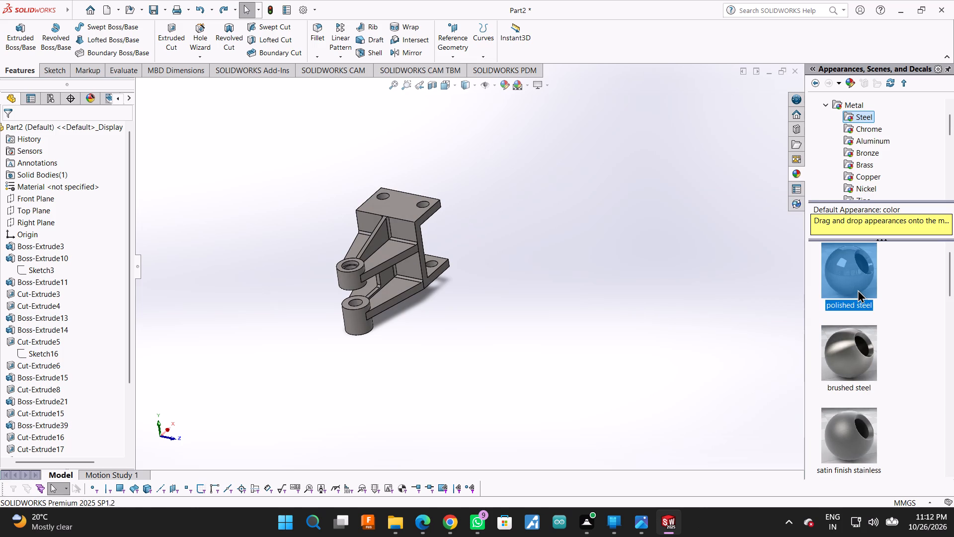
double_click(858, 280)
scroll(691, 328, up, 2)
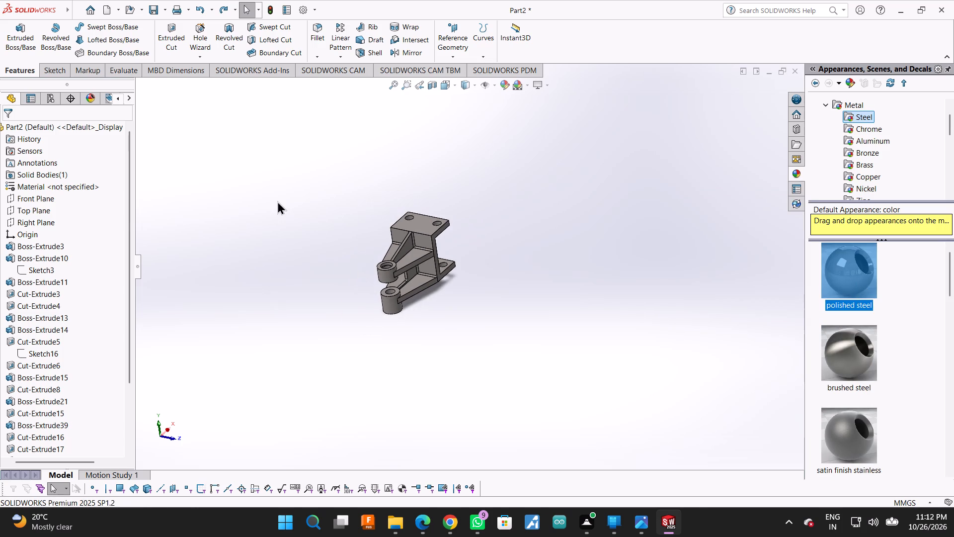
scroll(277, 201, down, 2)
scroll(652, 258, down, 1)
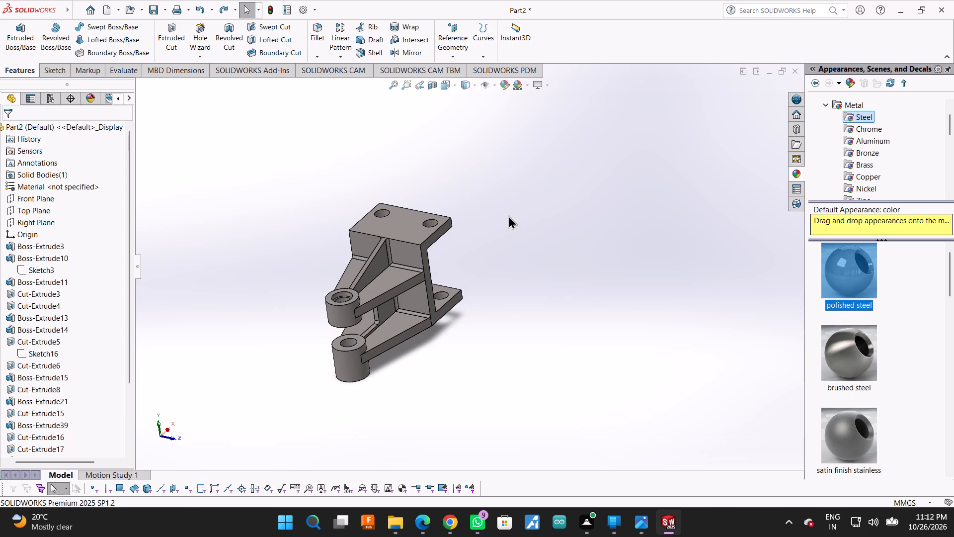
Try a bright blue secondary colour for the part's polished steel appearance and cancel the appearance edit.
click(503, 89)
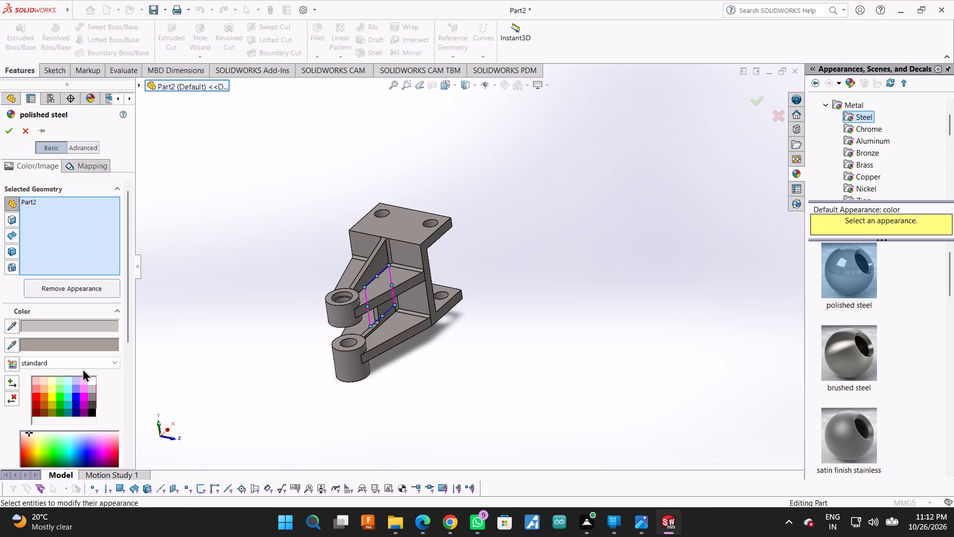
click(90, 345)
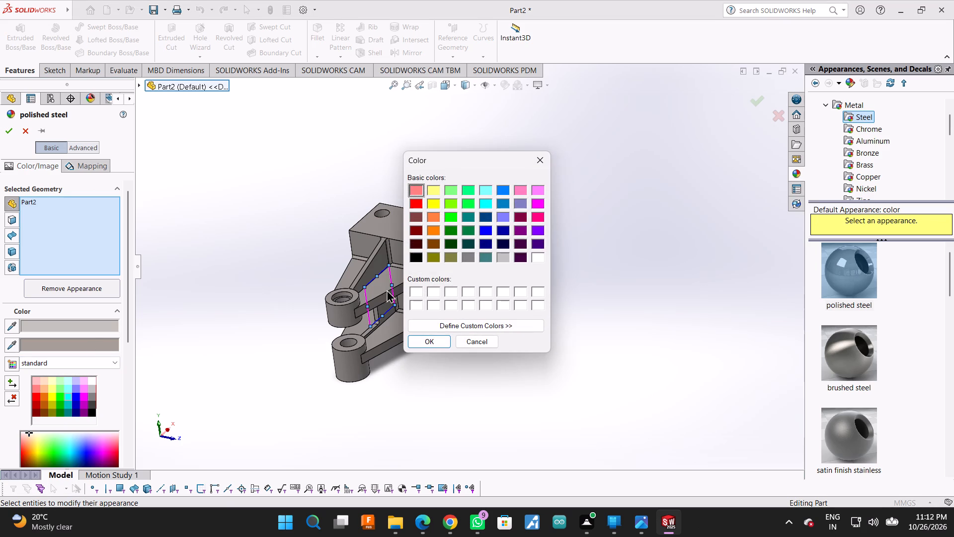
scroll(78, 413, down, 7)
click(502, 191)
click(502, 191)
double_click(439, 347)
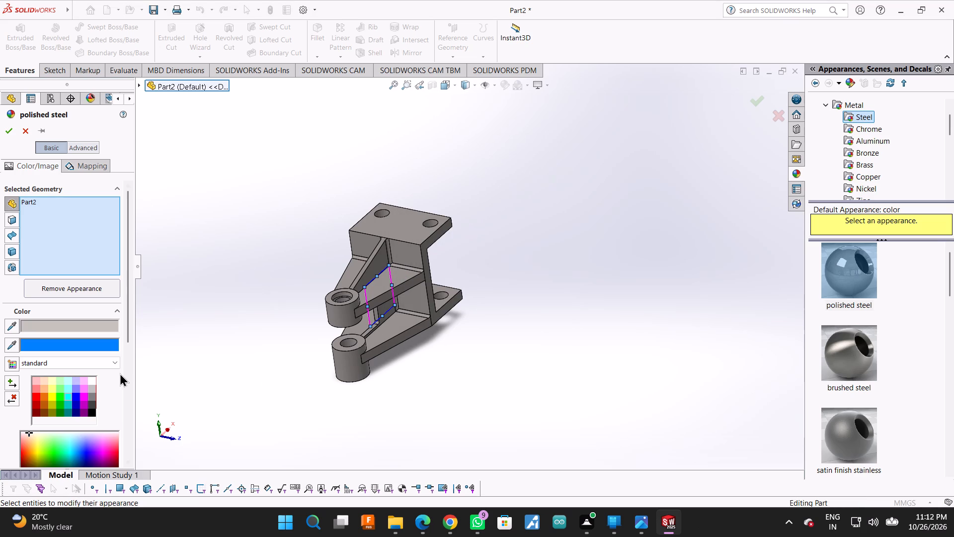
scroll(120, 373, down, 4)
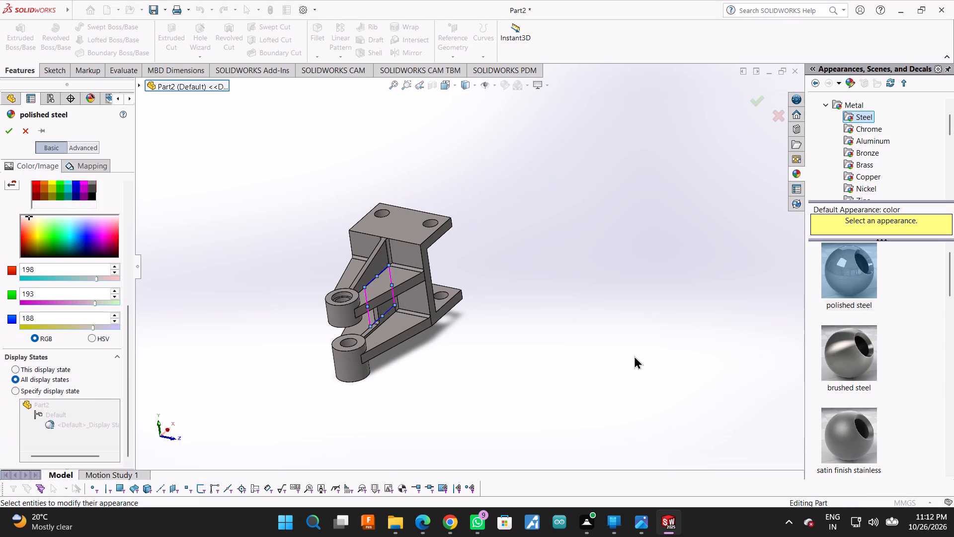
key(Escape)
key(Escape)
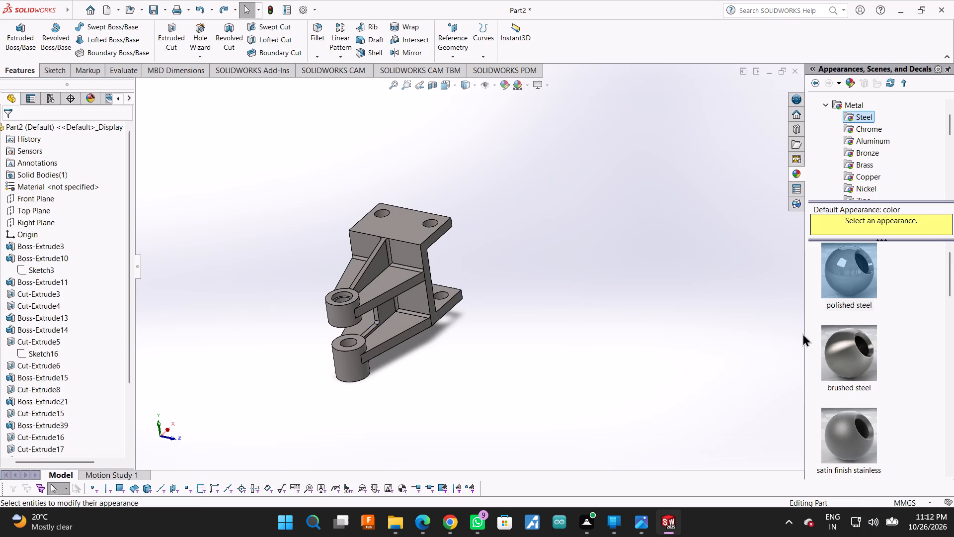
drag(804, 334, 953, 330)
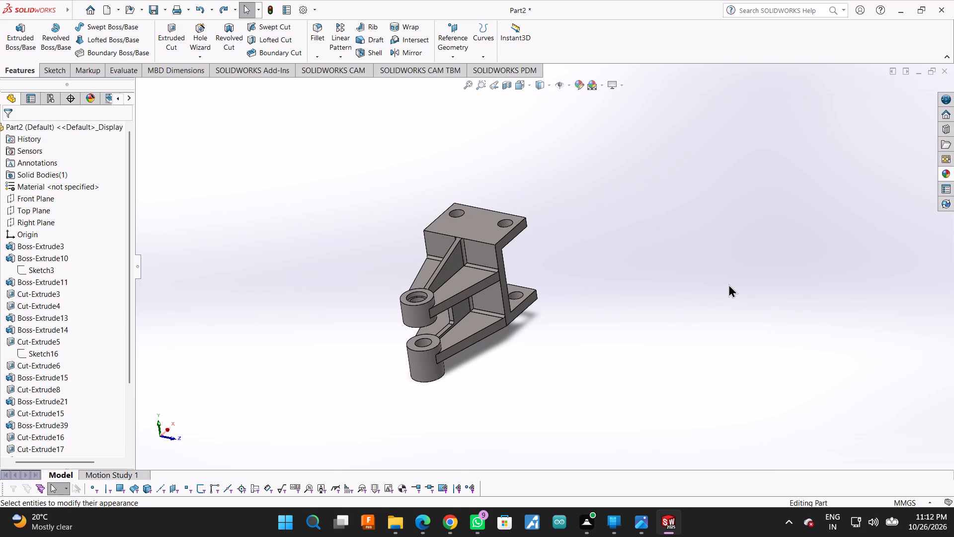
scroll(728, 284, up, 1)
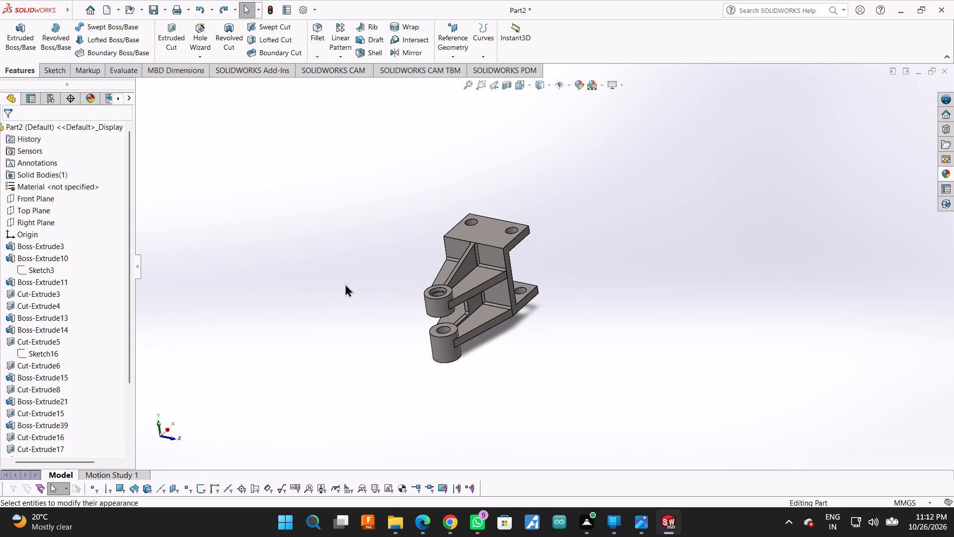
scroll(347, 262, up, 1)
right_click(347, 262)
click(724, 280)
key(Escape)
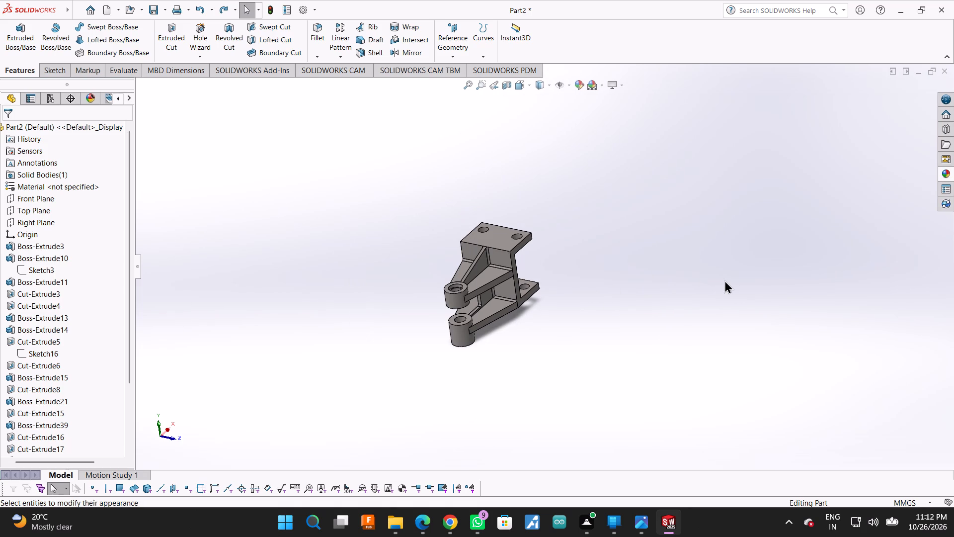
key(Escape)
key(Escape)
Examine the bracket's underside and the end of the tapered rib beneath the lower arm up close.
right_click(682, 280)
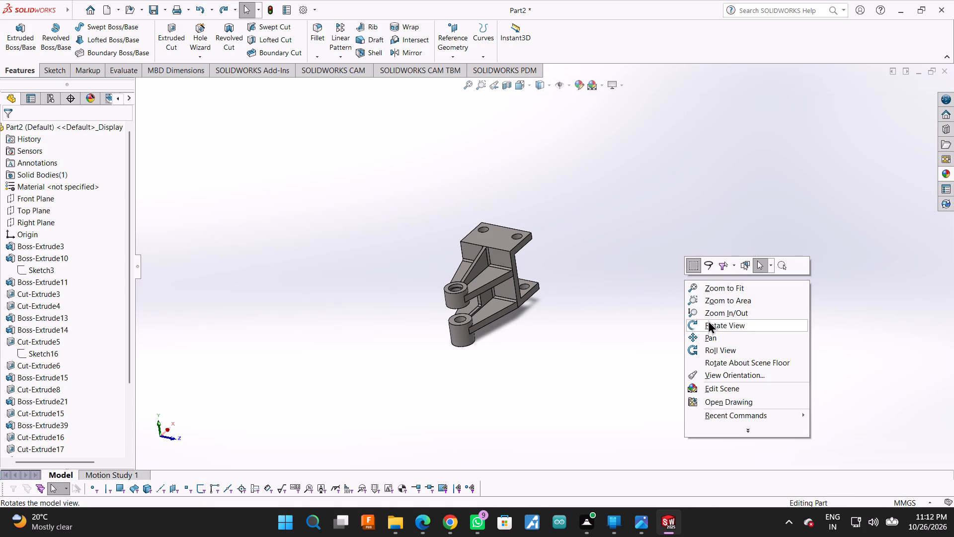
click(708, 321)
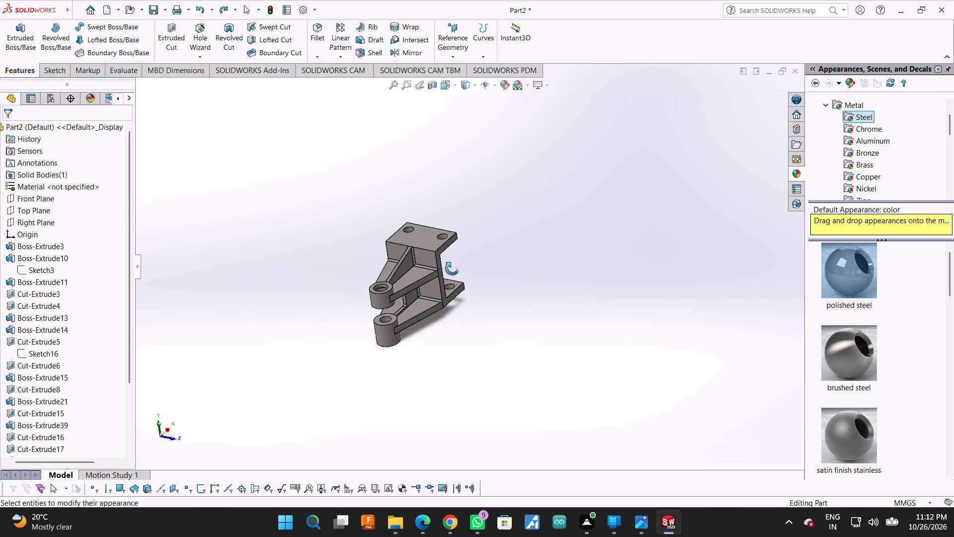
drag(471, 282, 531, 280)
drag(541, 279, 593, 264)
scroll(505, 318, down, 5)
scroll(489, 303, up, 1)
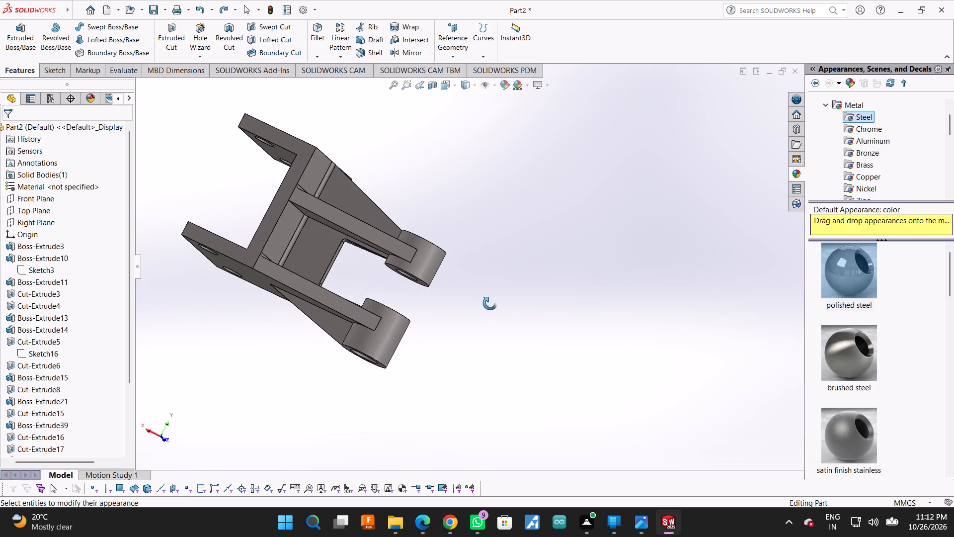
drag(491, 331, 545, 226)
scroll(421, 307, down, 2)
drag(513, 253, 501, 341)
scroll(178, 370, down, 7)
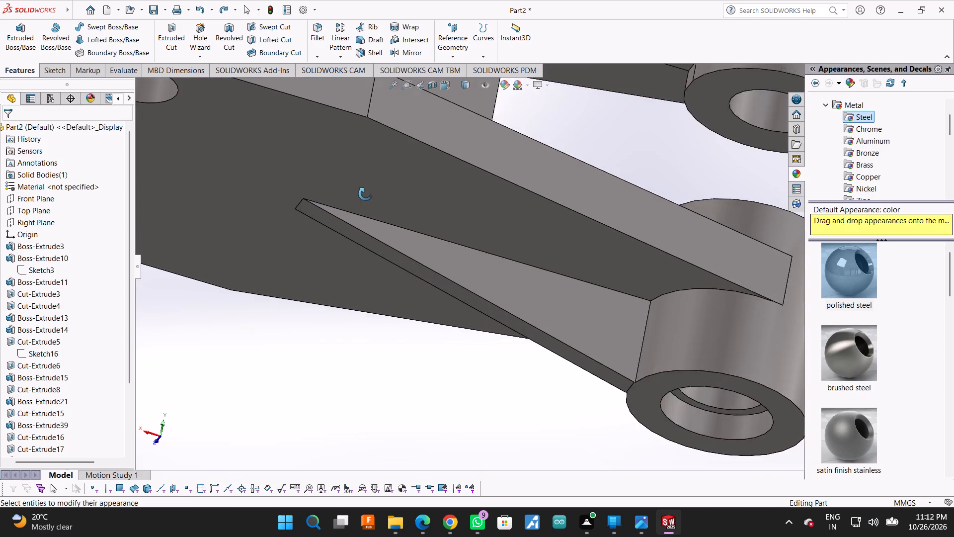
scroll(365, 194, down, 6)
scroll(286, 232, down, 1)
scroll(286, 232, up, 3)
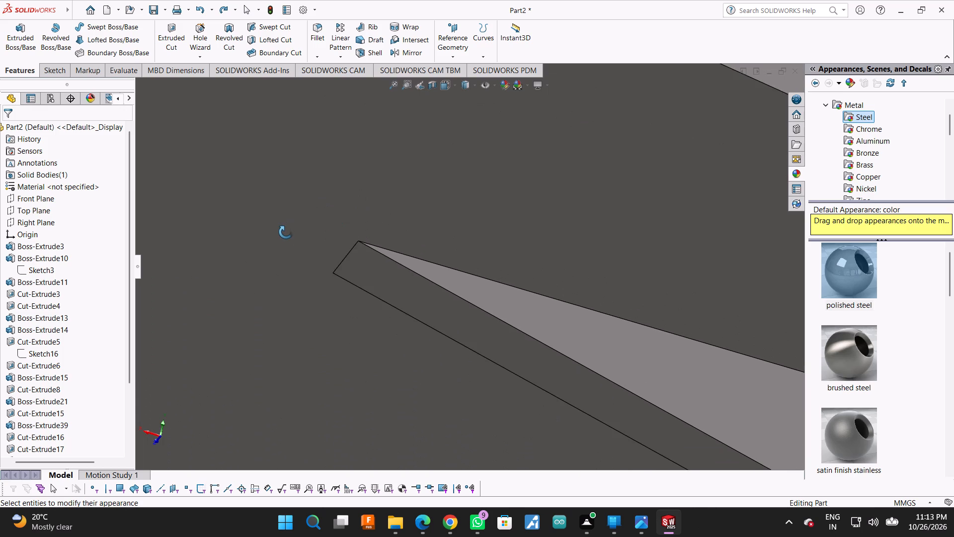
scroll(286, 232, up, 13)
Examine the finished bracket from all sides, including the bosses, arms, webs, mounting flanges and back plate.
double_click(650, 228)
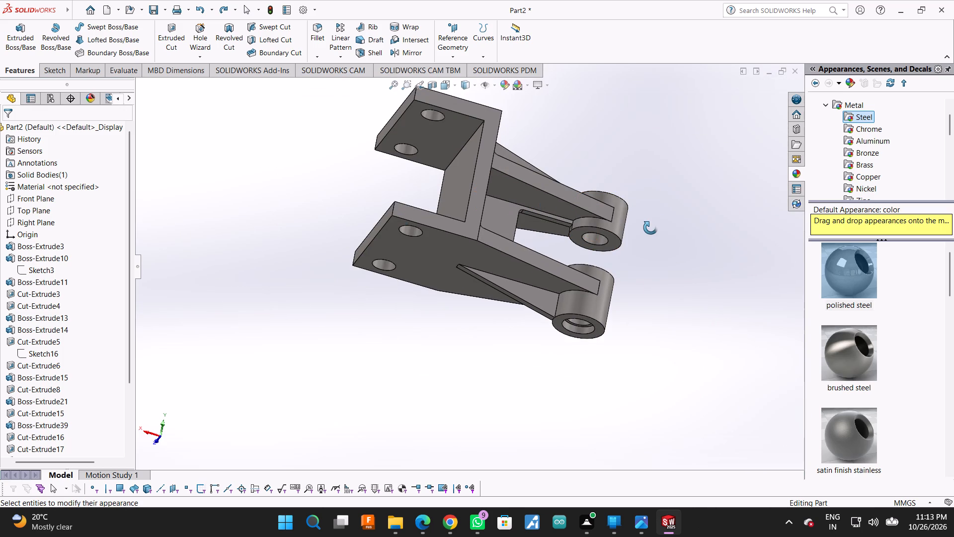
drag(650, 228, 611, 248)
scroll(398, 282, down, 2)
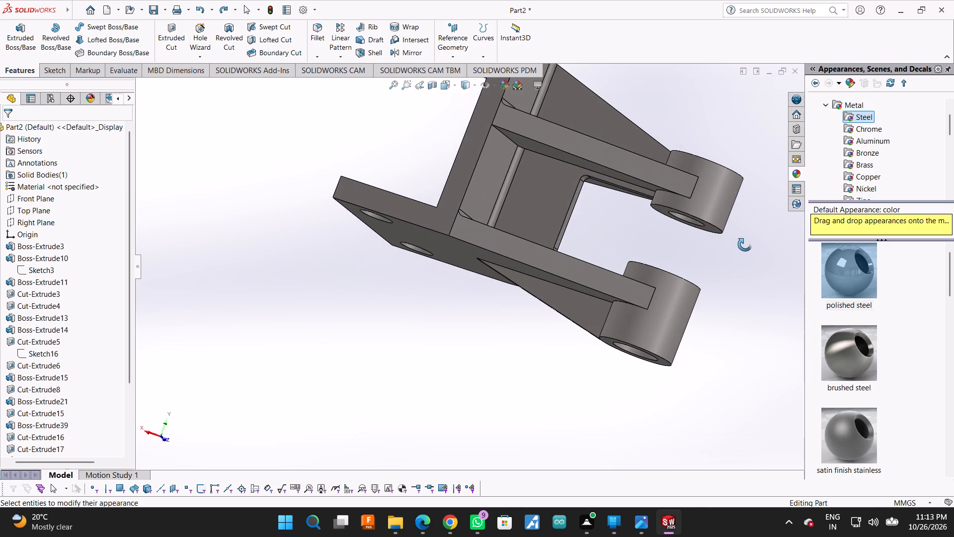
drag(758, 241, 728, 255)
scroll(479, 289, down, 2)
scroll(511, 277, up, 4)
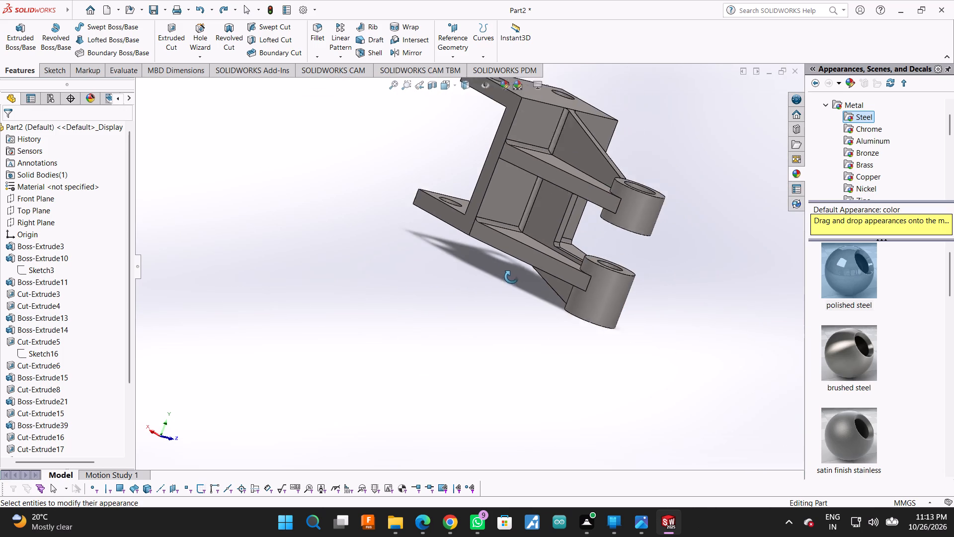
scroll(511, 277, up, 1)
drag(637, 173, 612, 208)
click(612, 208)
scroll(612, 208, up, 4)
drag(619, 199, 605, 227)
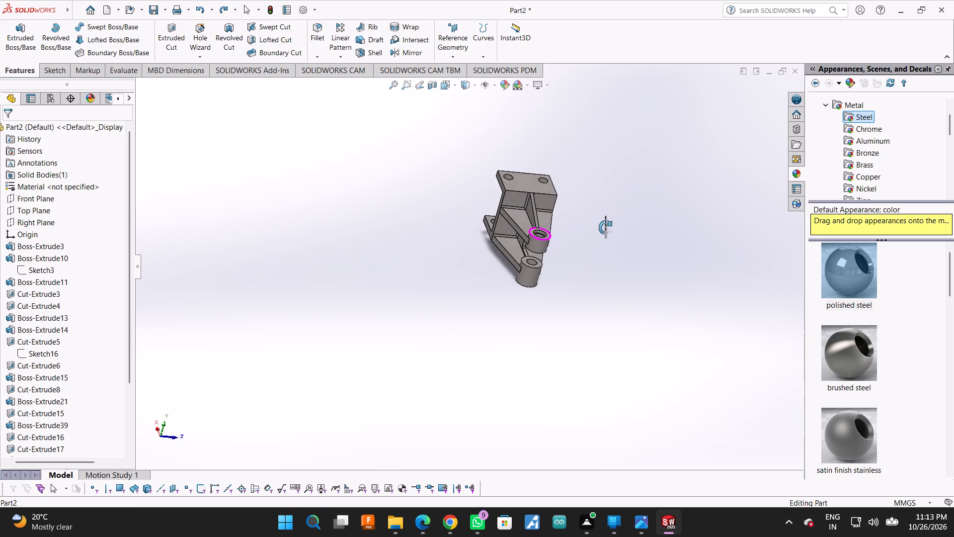
drag(605, 227, 600, 271)
drag(609, 256, 582, 246)
click(582, 246)
click(583, 257)
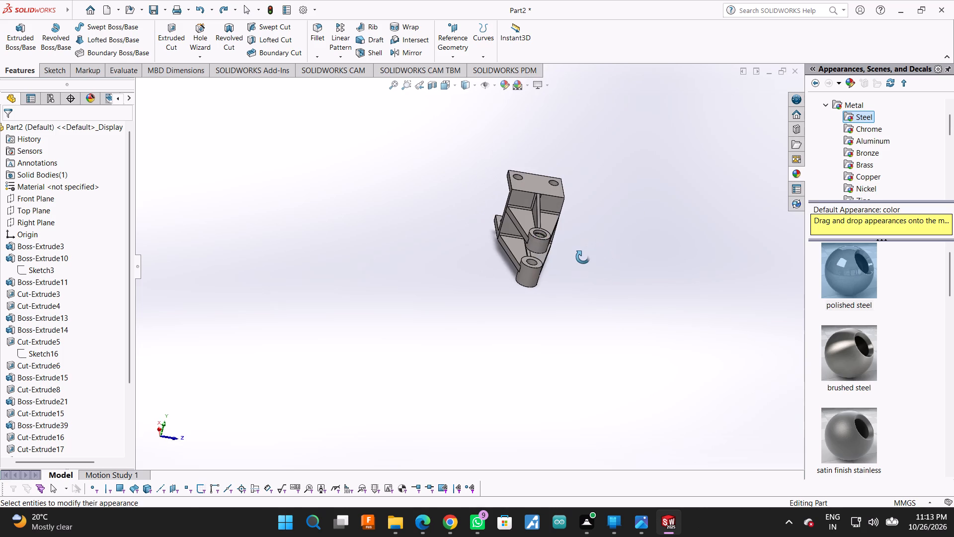
drag(583, 257, 568, 182)
scroll(568, 197, down, 5)
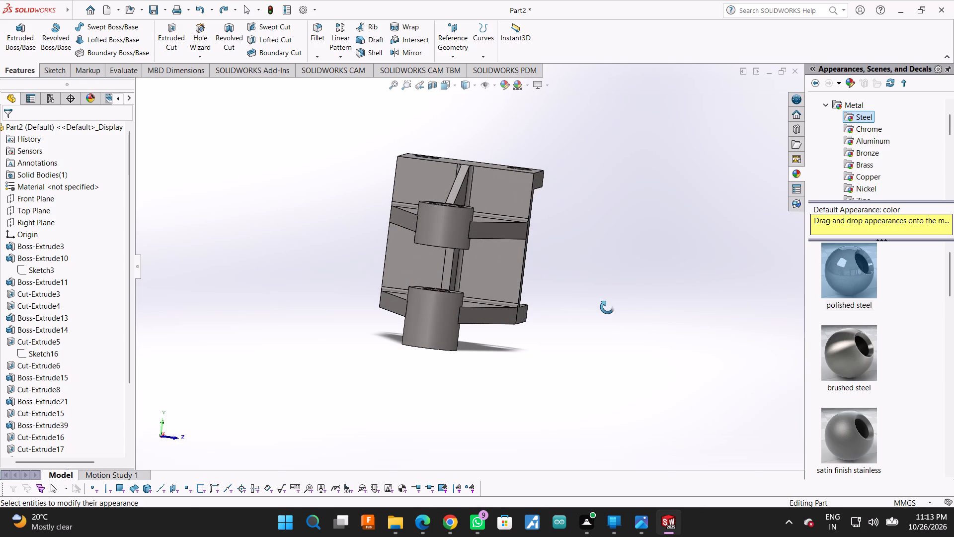
drag(607, 307, 573, 310)
drag(600, 285, 585, 357)
scroll(587, 360, up, 1)
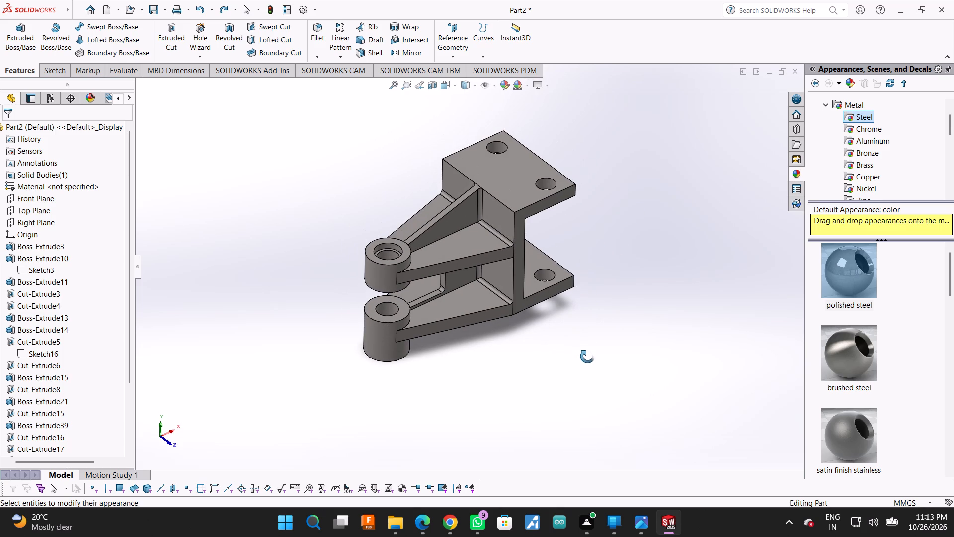
drag(615, 187, 609, 259)
scroll(605, 225, down, 2)
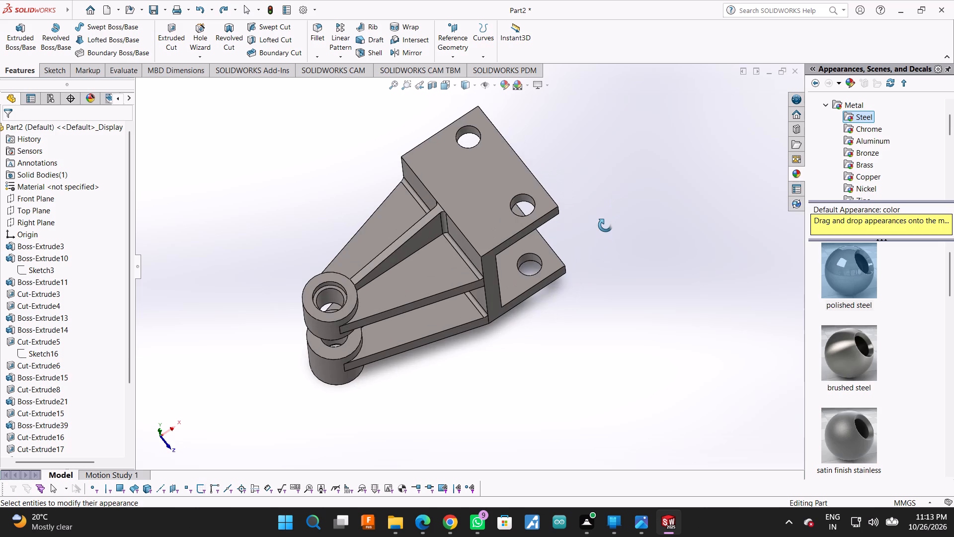
drag(605, 225, 498, 312)
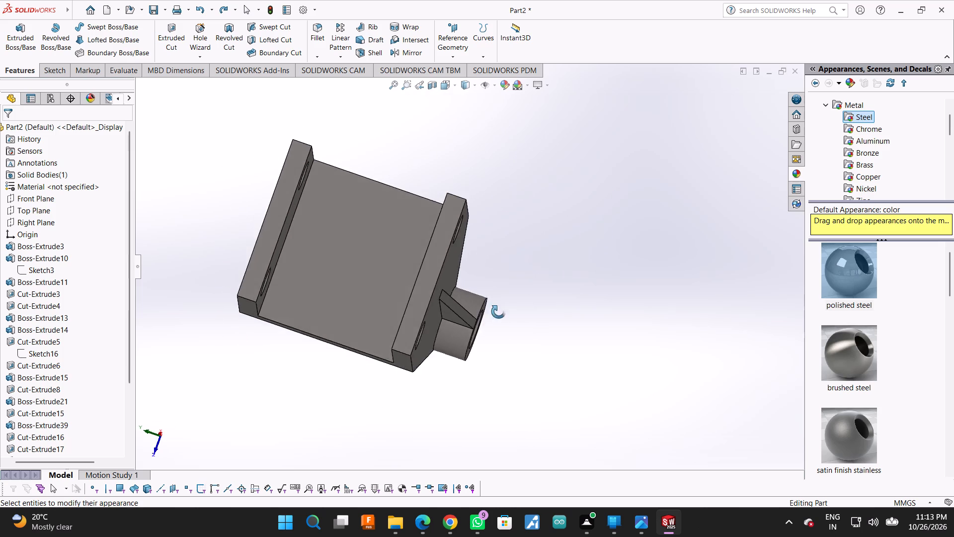
drag(498, 312, 336, 223)
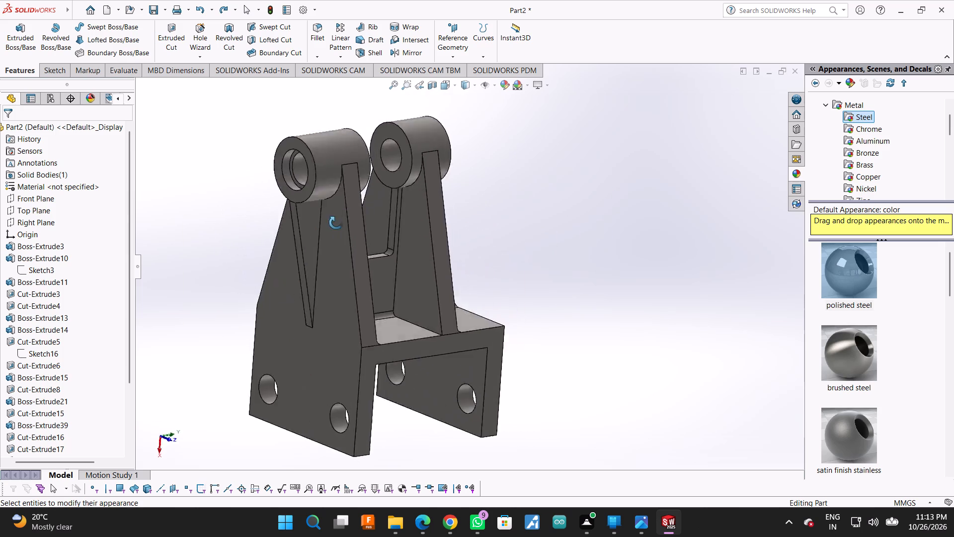
Examine the bracket's arms, tapered ribs, bosses and open flange side from several rotated angles, and leave the rotate mode.
drag(336, 223, 338, 285)
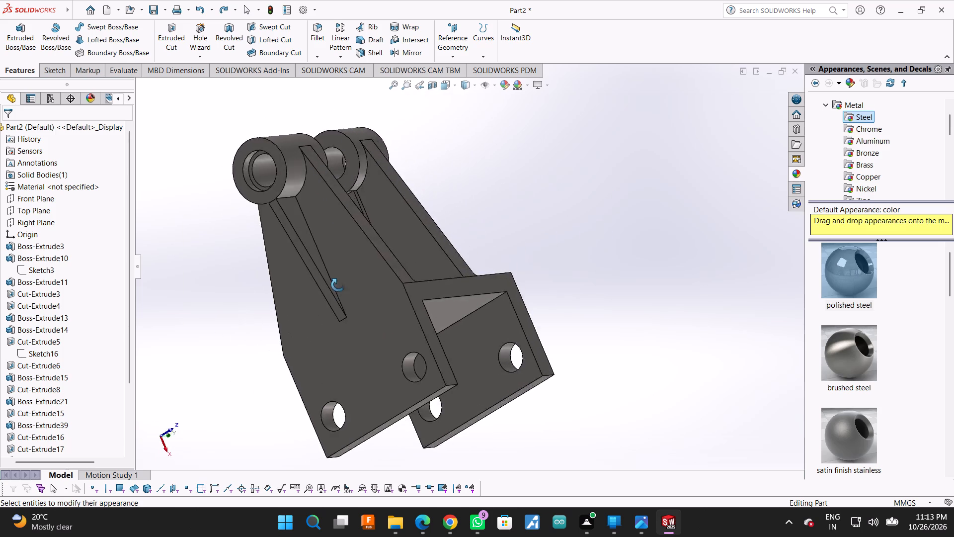
drag(338, 285, 330, 285)
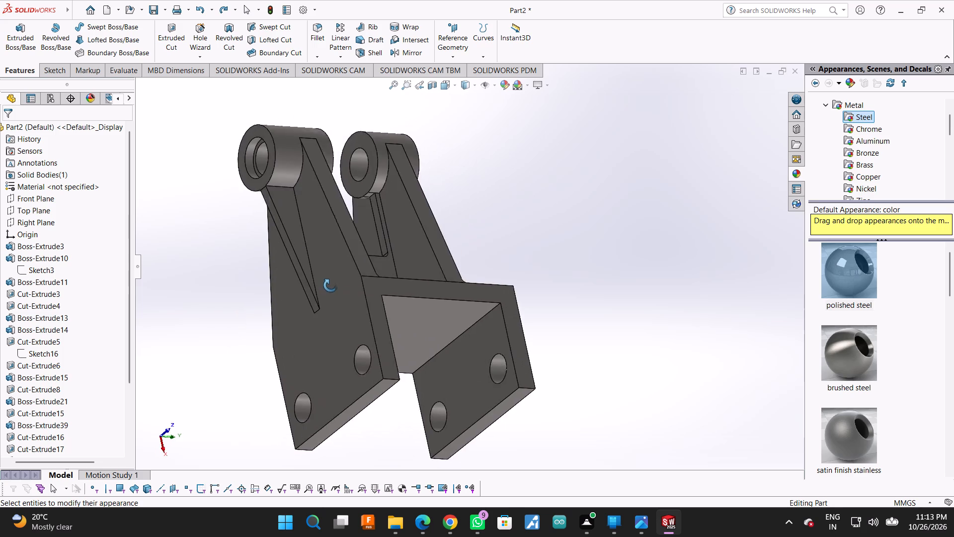
drag(330, 285, 342, 305)
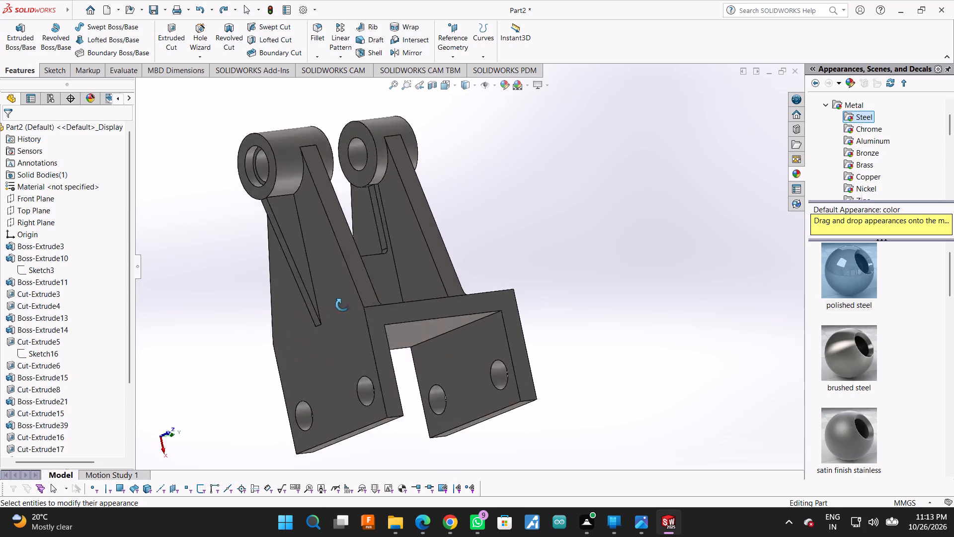
drag(342, 305, 666, 338)
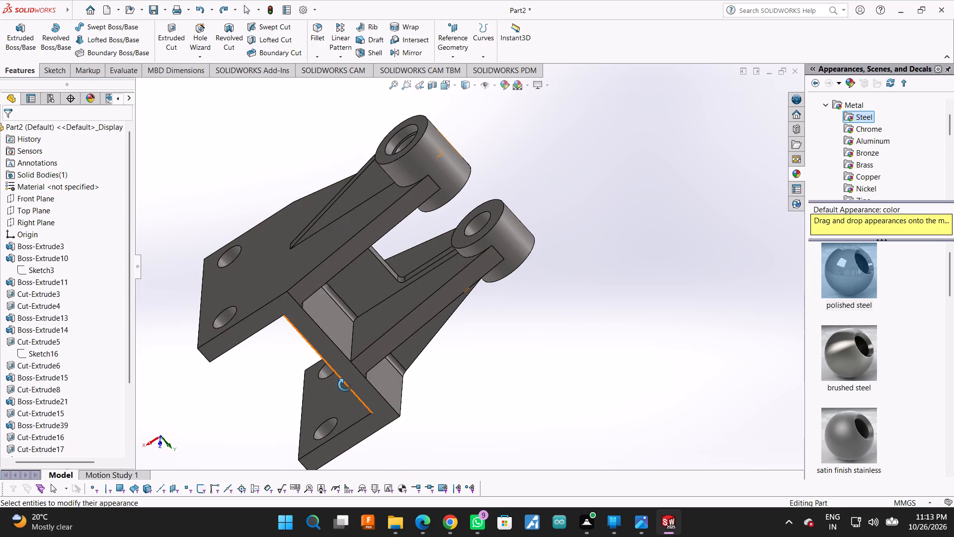
right_click(637, 295)
click(621, 269)
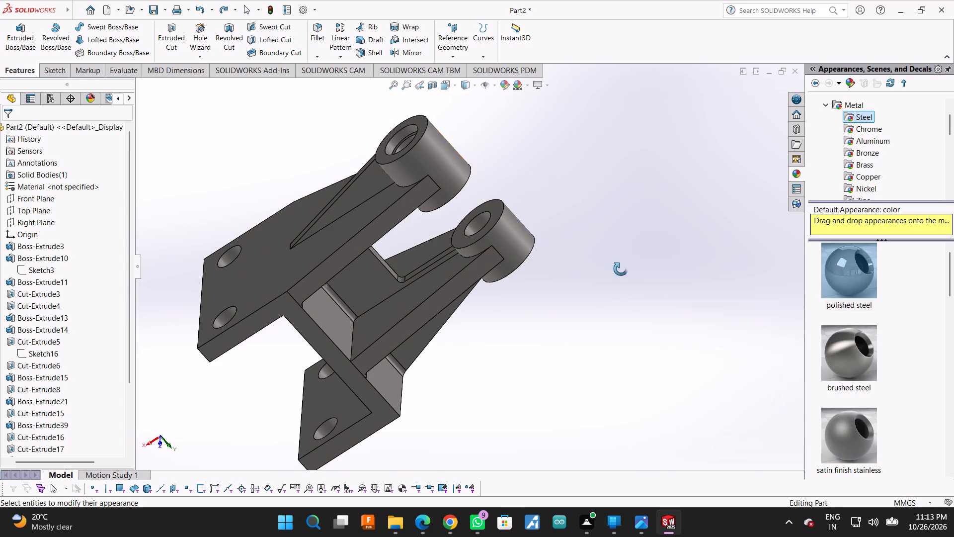
key(Escape)
Review the whole bracket in the standard Dimetric, Trimetric and Isometric view orientations, in that order.
key(space)
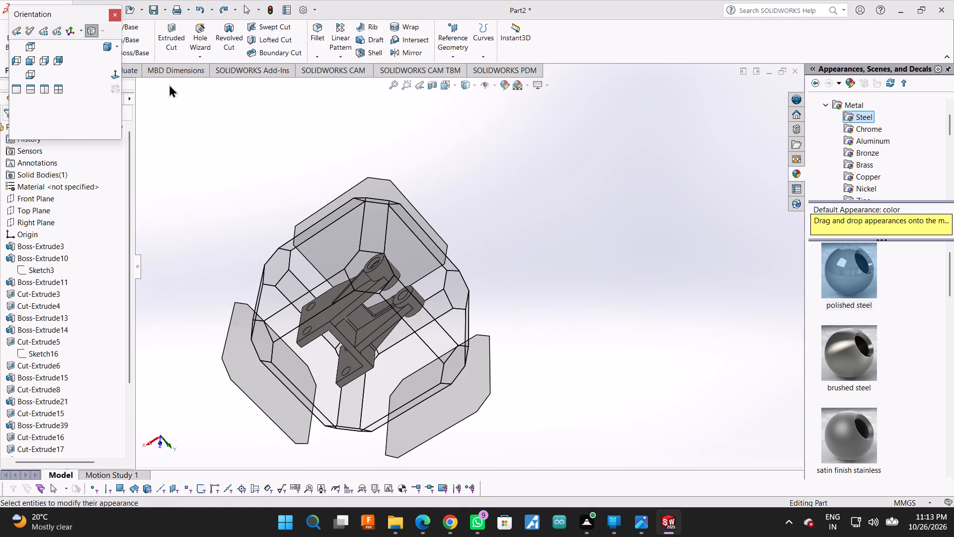
click(104, 50)
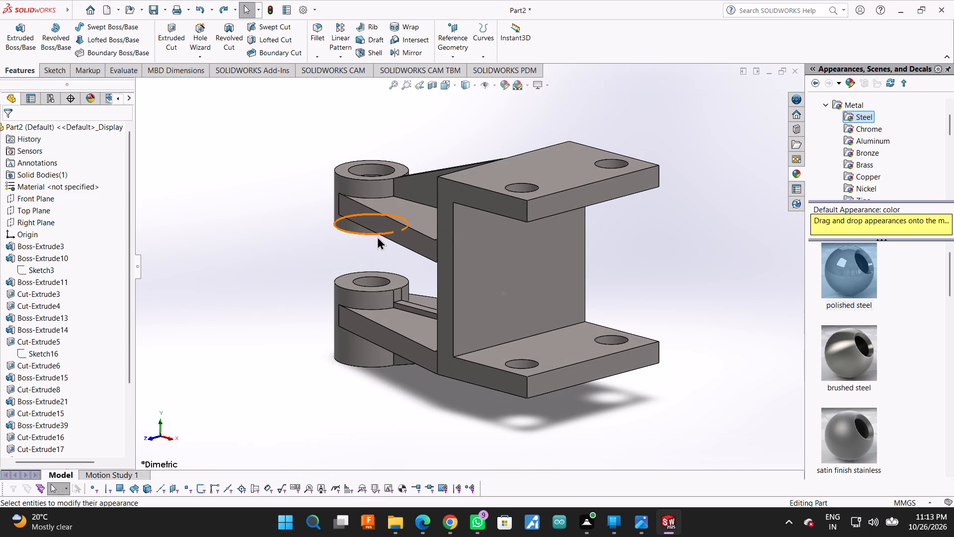
scroll(389, 245, down, 2)
scroll(442, 262, up, 1)
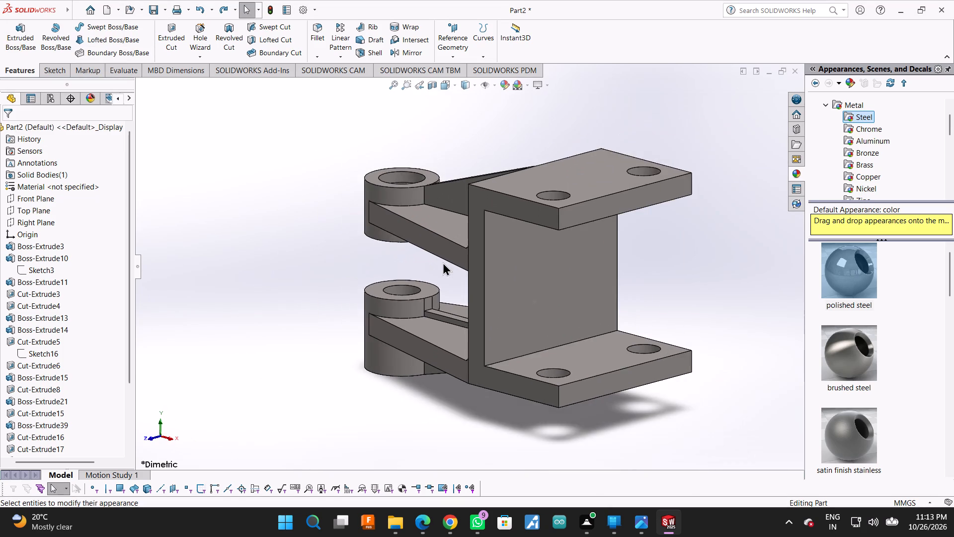
scroll(443, 262, up, 2)
key(space)
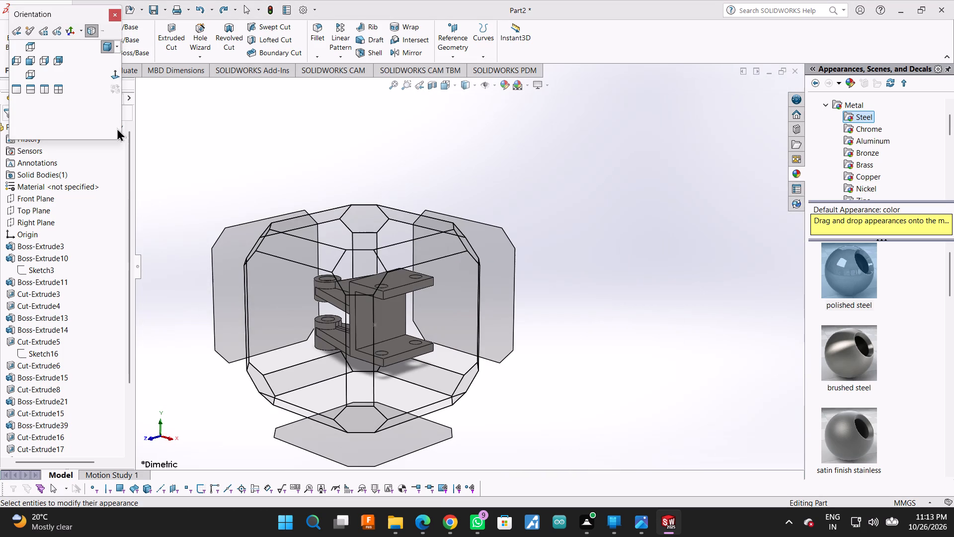
click(115, 46)
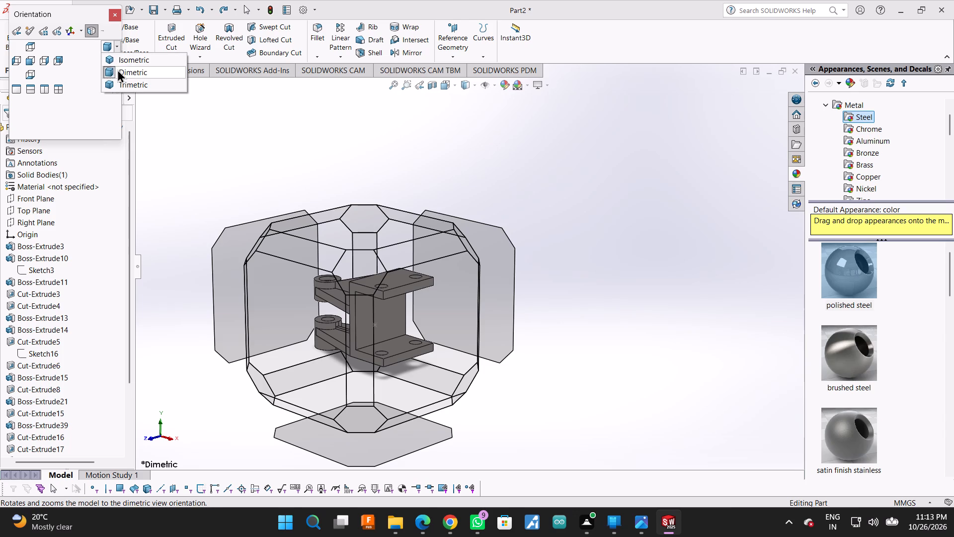
click(117, 73)
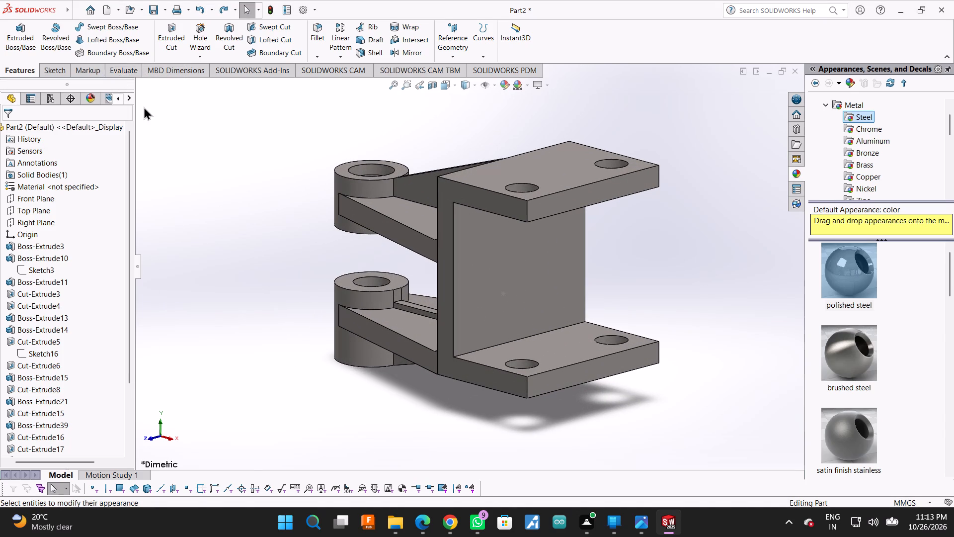
key(space)
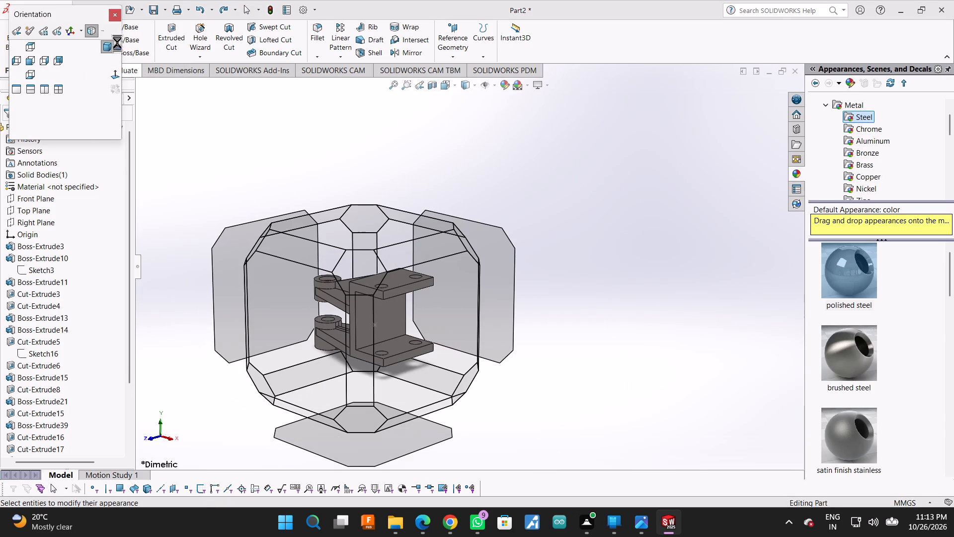
click(117, 43)
click(119, 84)
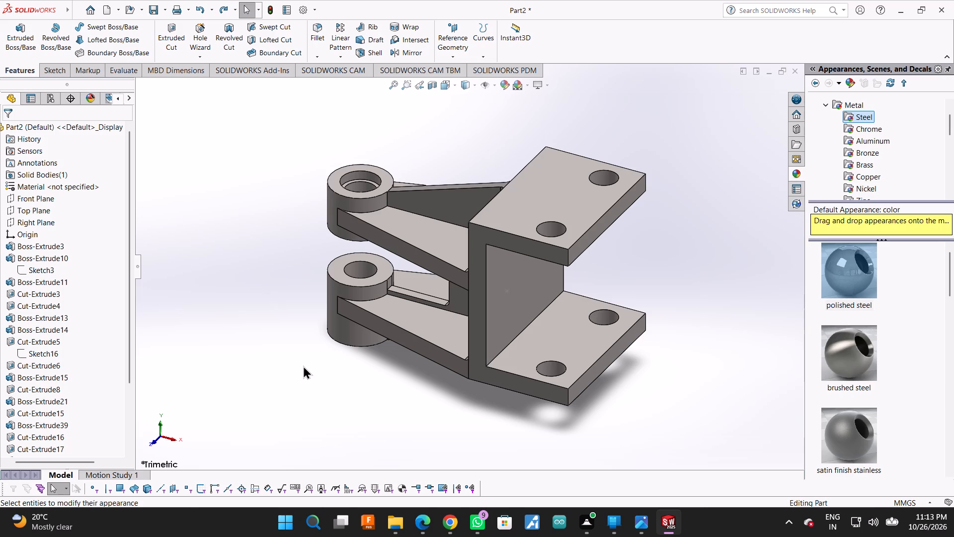
key(Escape)
key(Escape)
scroll(397, 386, up, 3)
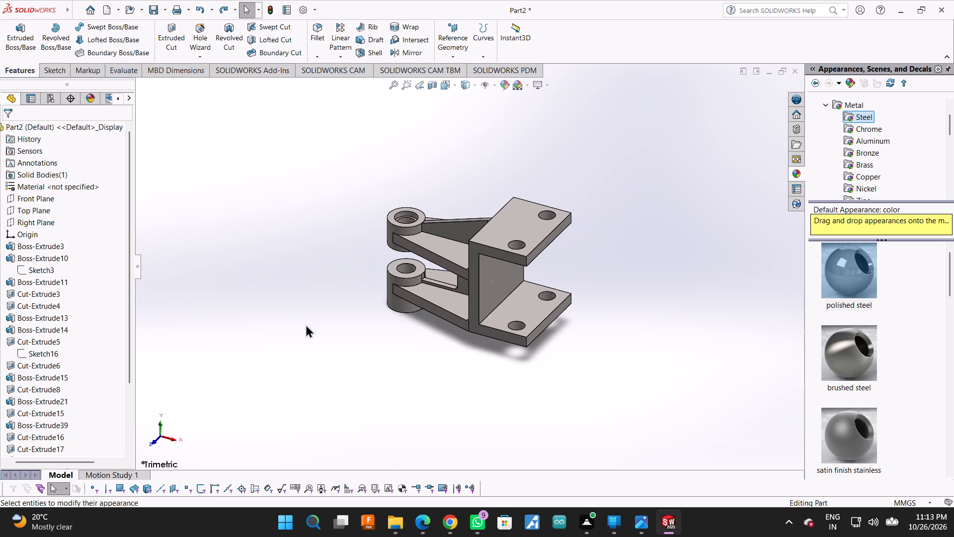
key(space)
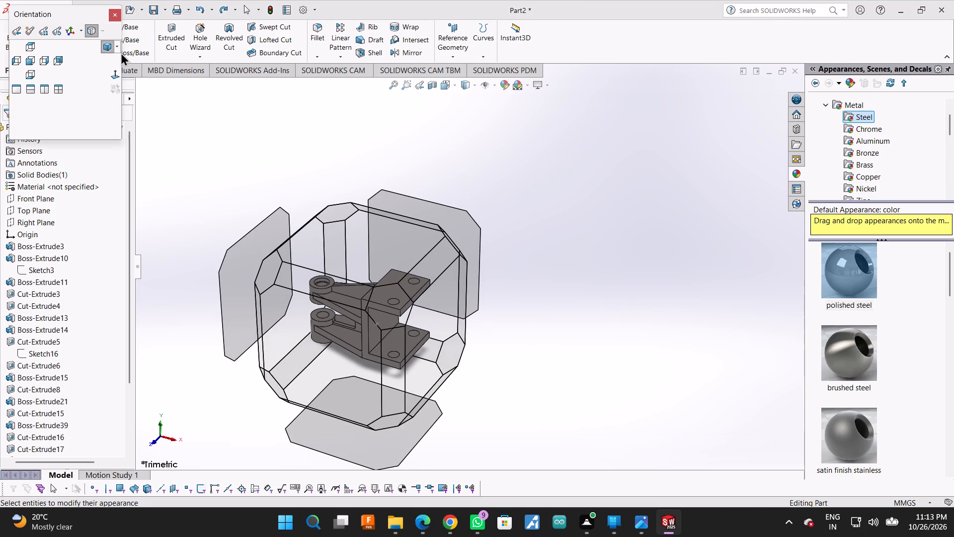
click(116, 50)
click(122, 60)
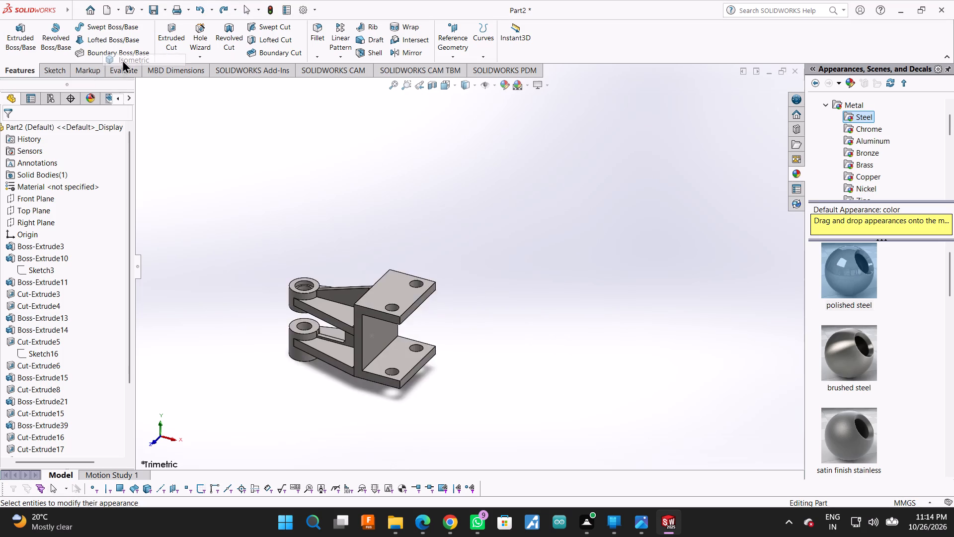
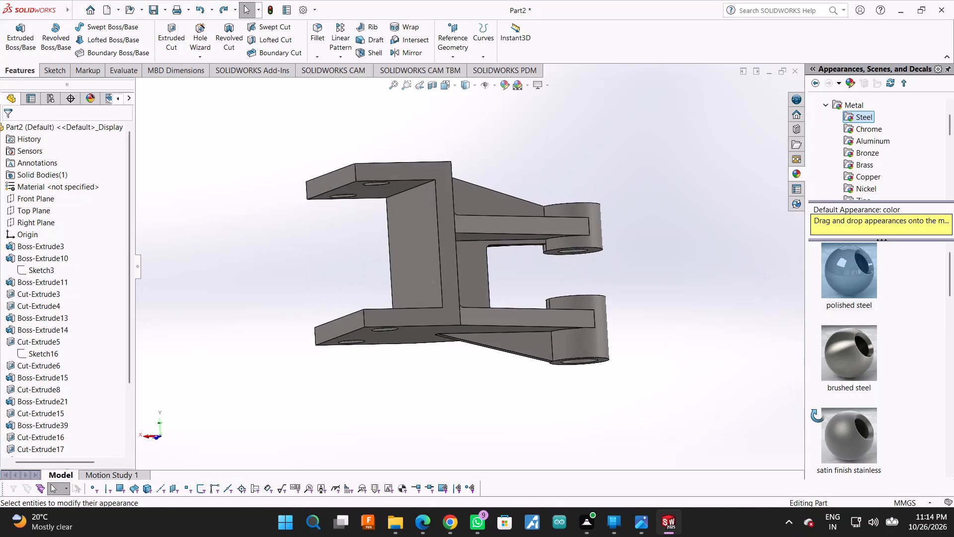
Examine the bracket from its underside, and then around the standard Isometric and Trimetric views, tilting towards the arms, bosses and flange holes.
middle_drag(777, 417, 741, 406)
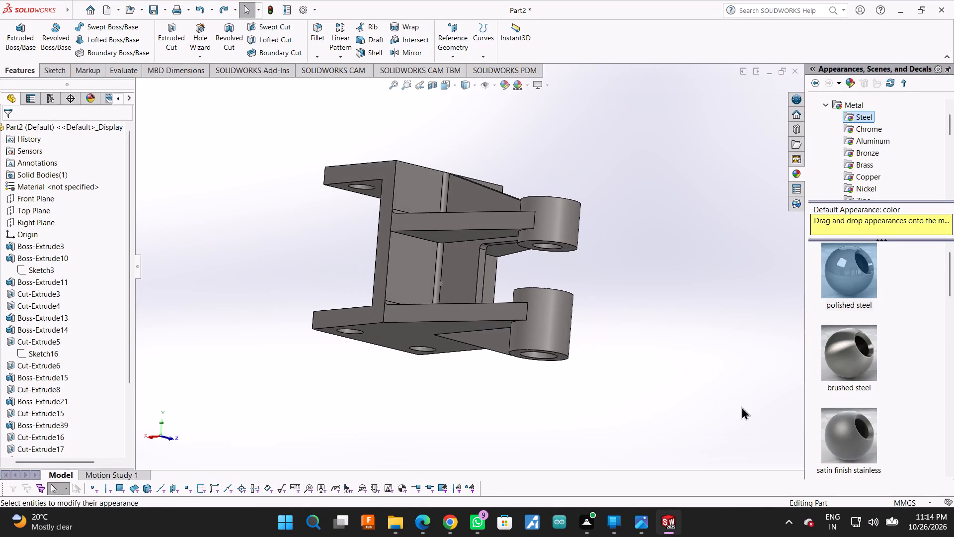
middle_drag(741, 406, 741, 407)
scroll(685, 323, up, 1)
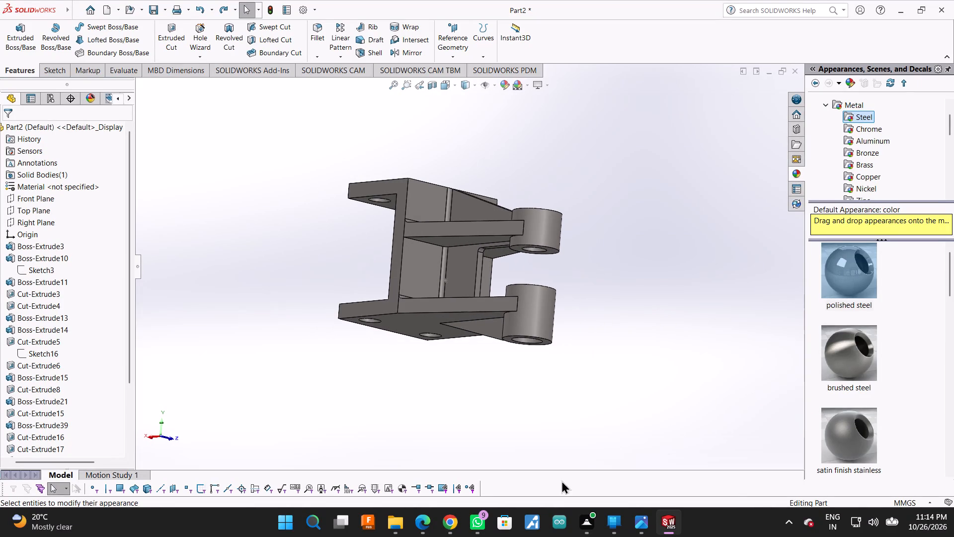
key(space)
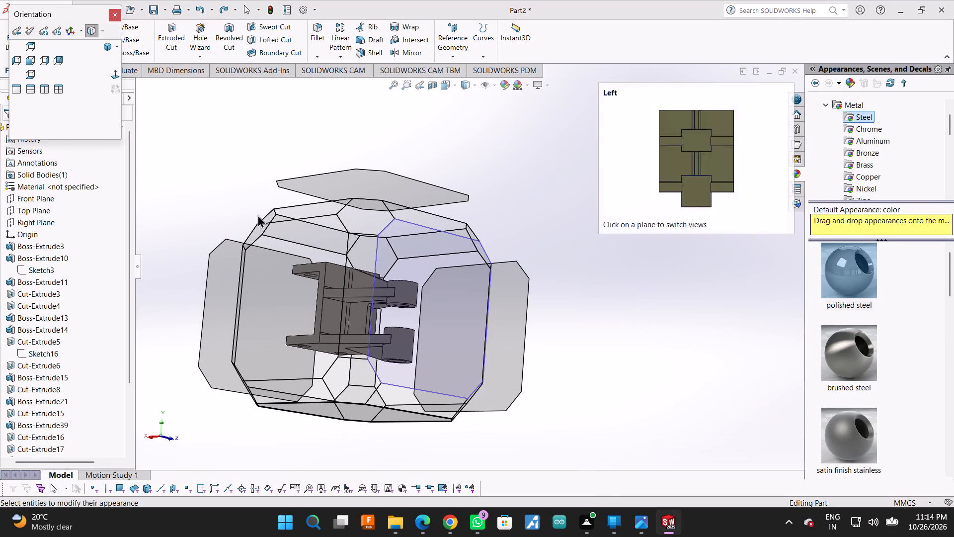
click(110, 49)
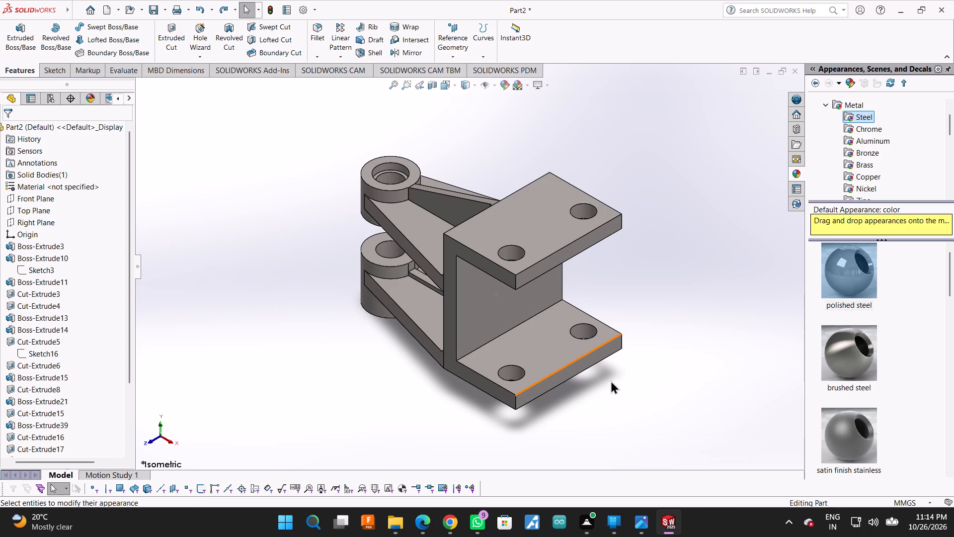
middle_drag(664, 287, 683, 272)
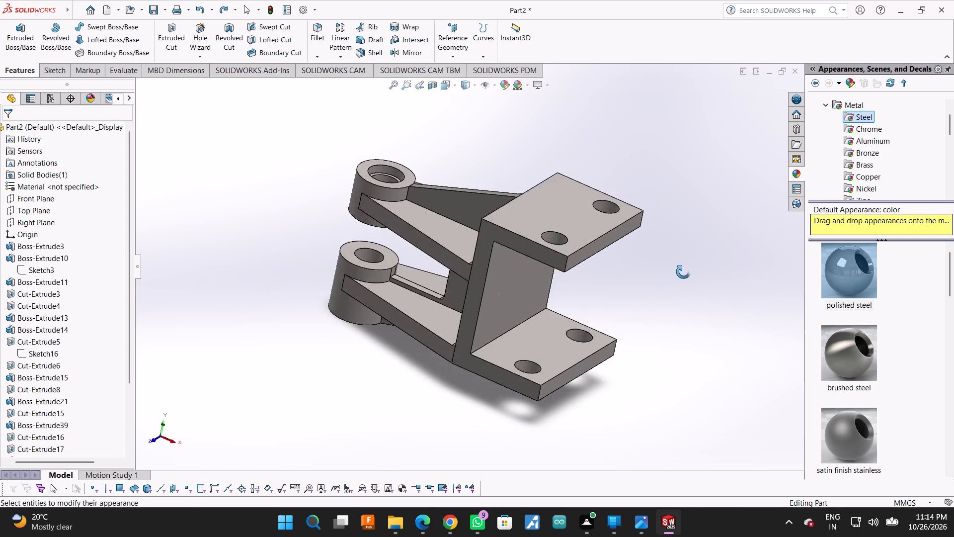
middle_drag(683, 272, 712, 297)
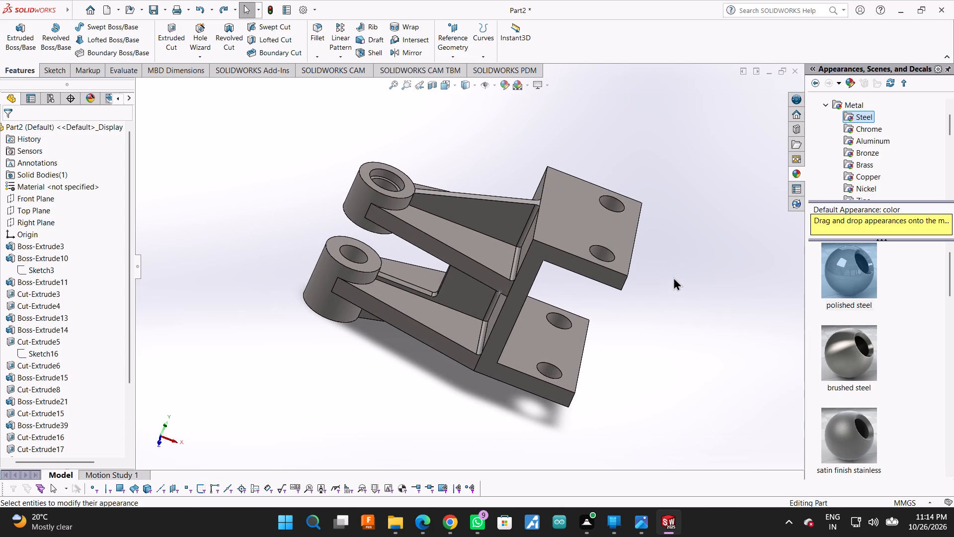
scroll(648, 241, up, 2)
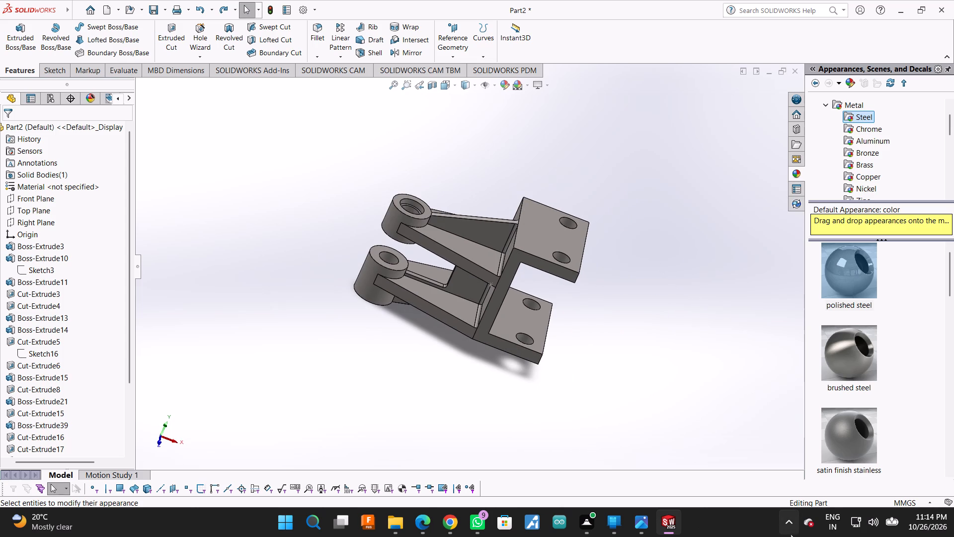
key(space)
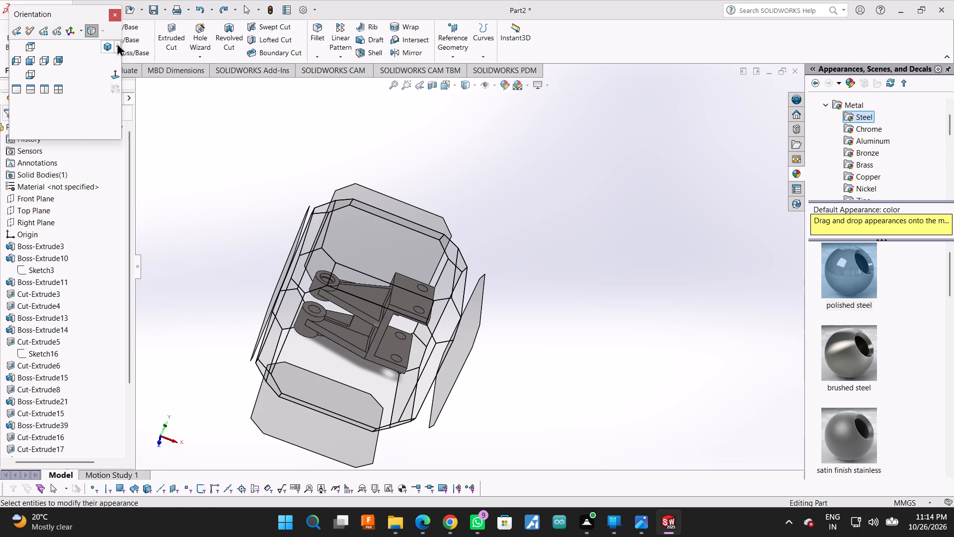
click(117, 43)
click(122, 81)
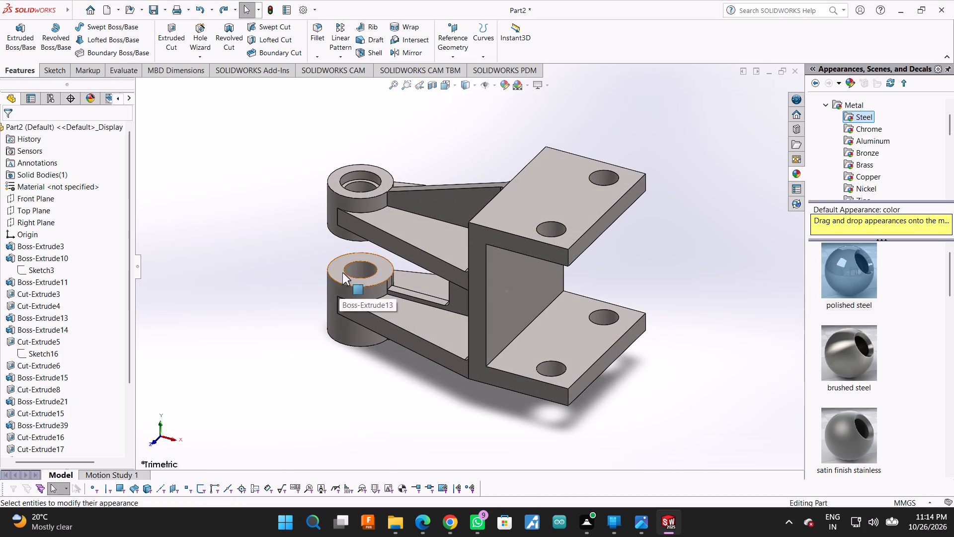
middle_drag(306, 221, 325, 256)
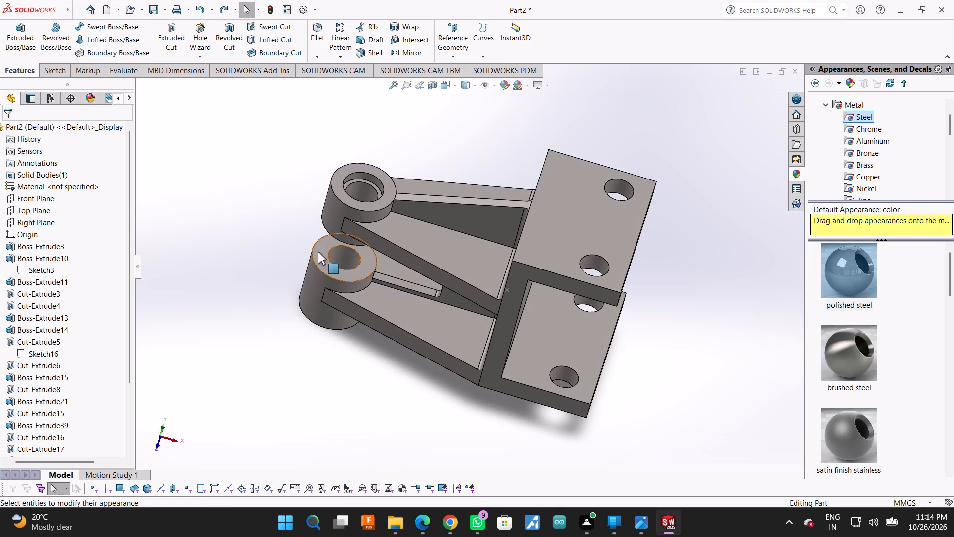
scroll(755, 290, up, 2)
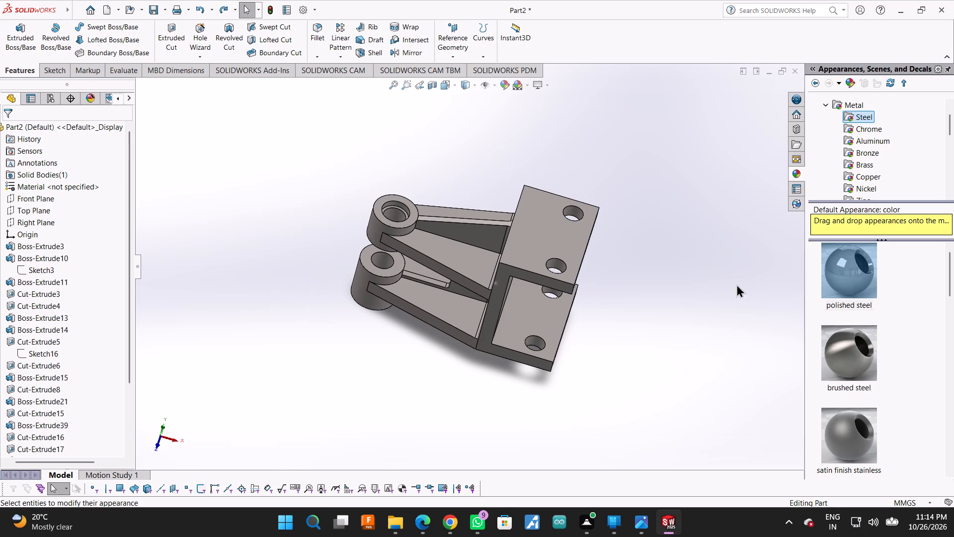
View the bracket normal to the Top Plane, then return it to the Trimetric orientation.
key(space)
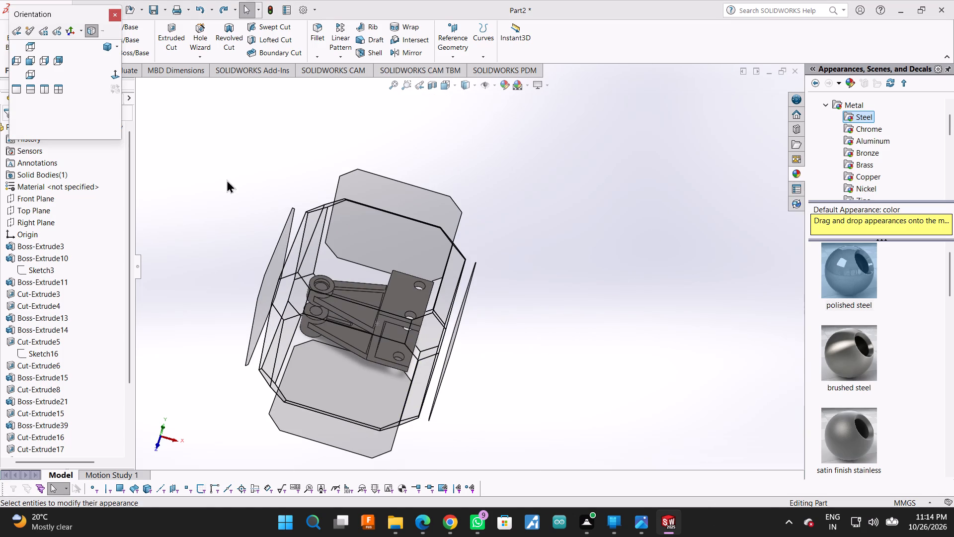
click(118, 45)
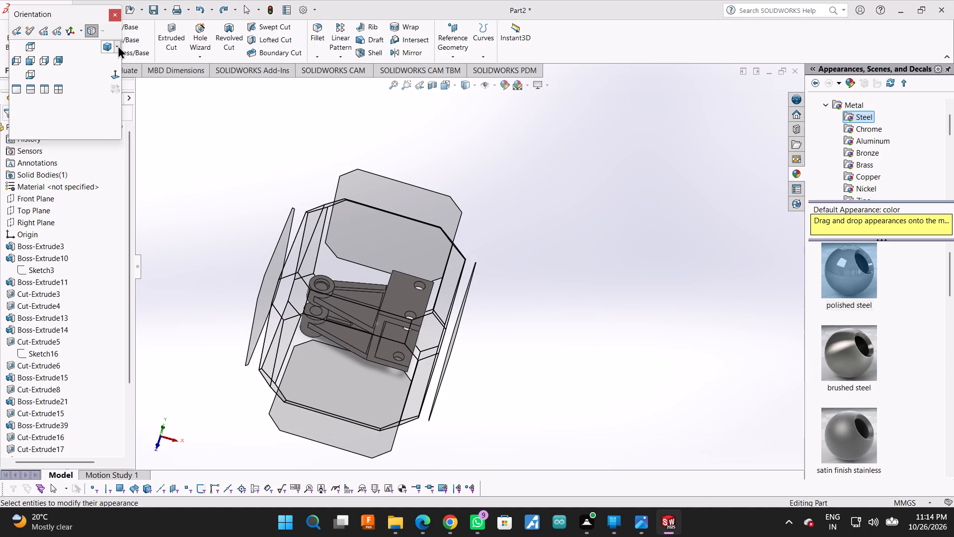
click(213, 198)
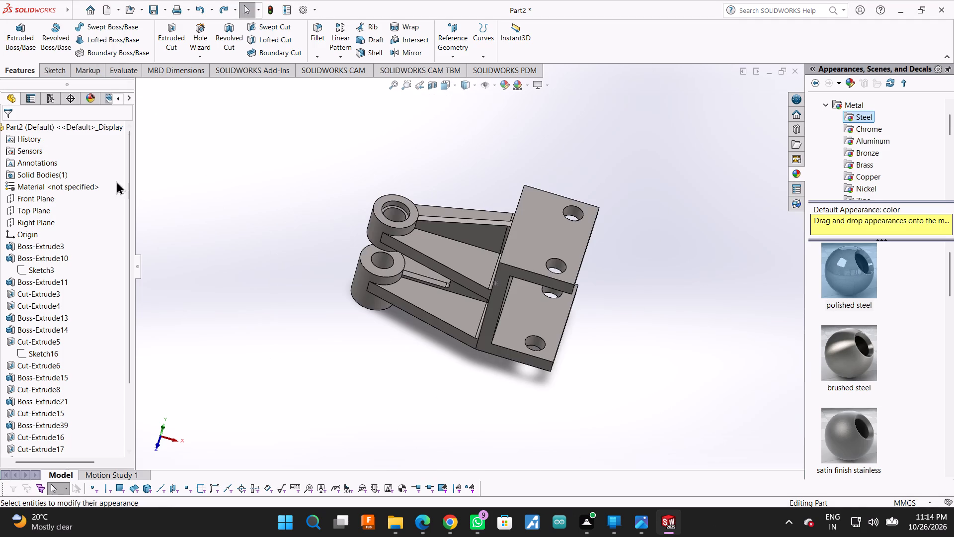
click(40, 209)
click(93, 198)
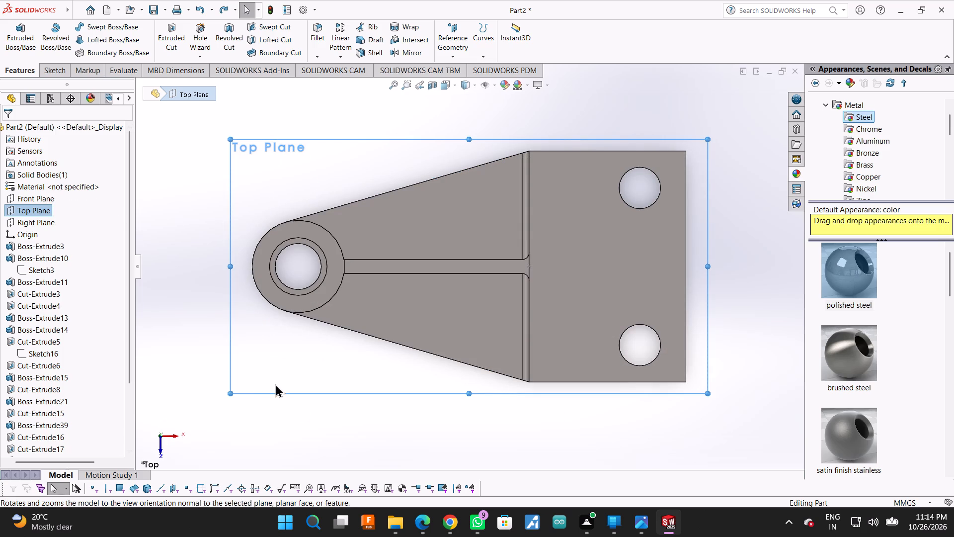
key(Escape)
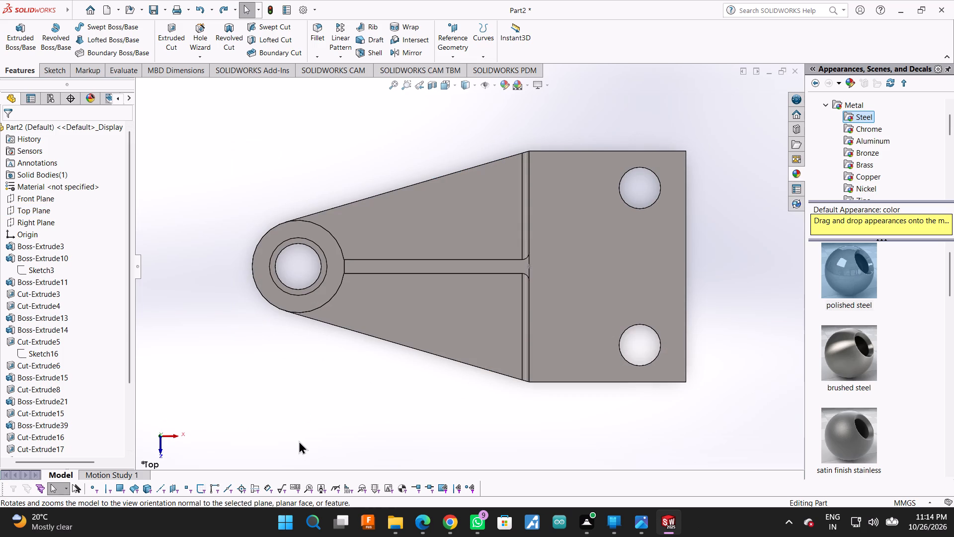
key(space)
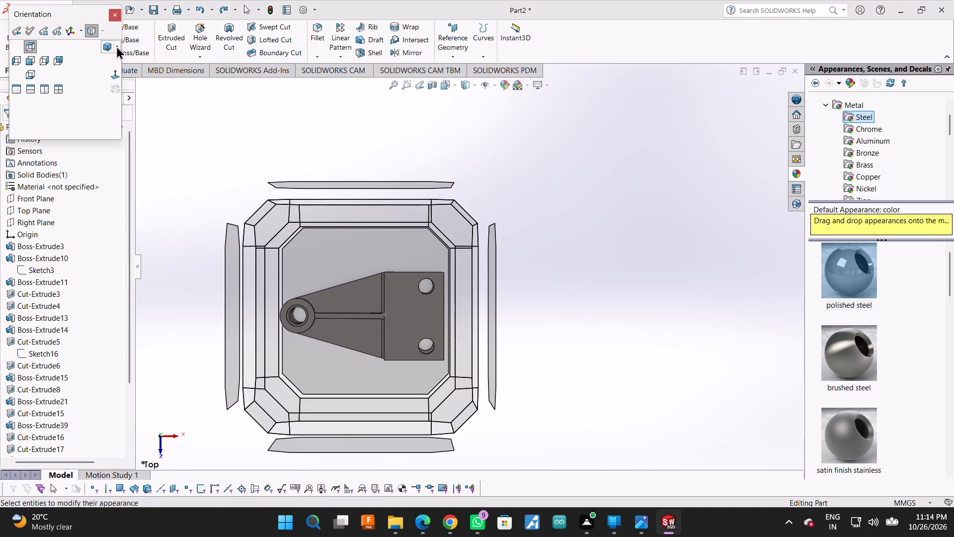
click(116, 46)
click(125, 84)
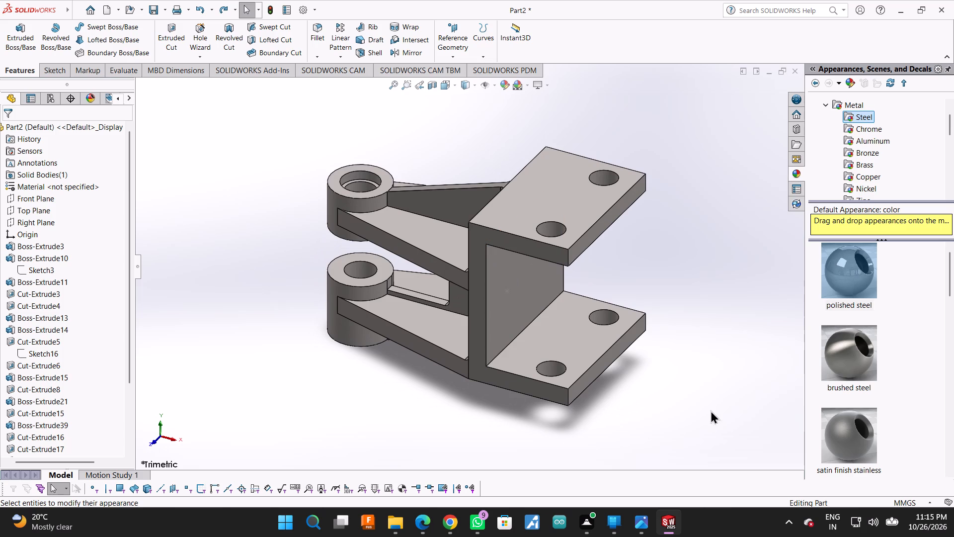
Start saving the part and copy the name Sheet_Metal_Dual_Hole_Mounting_Bracket, without its extension, from the ChatGPT conversation in Chrome.
key(ctrl+s)
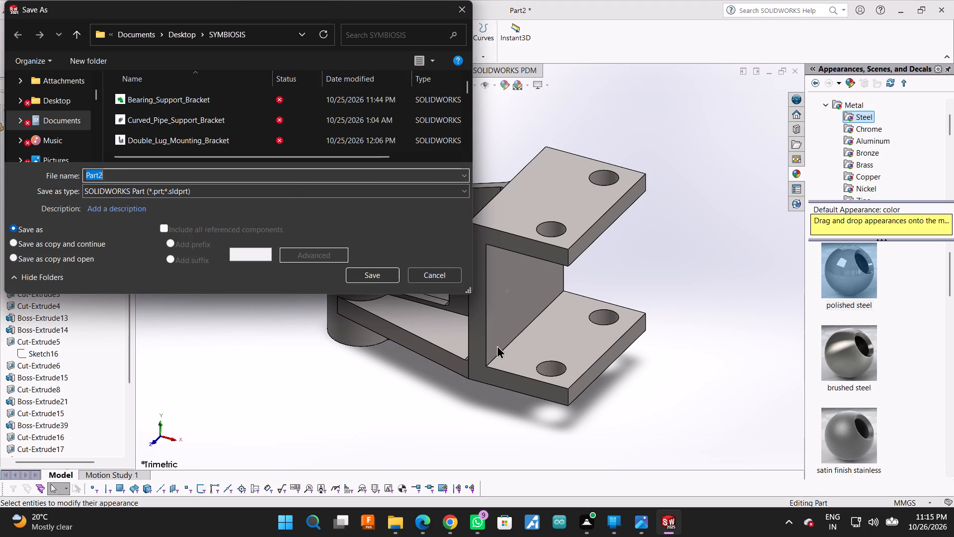
key(ctrl+v)
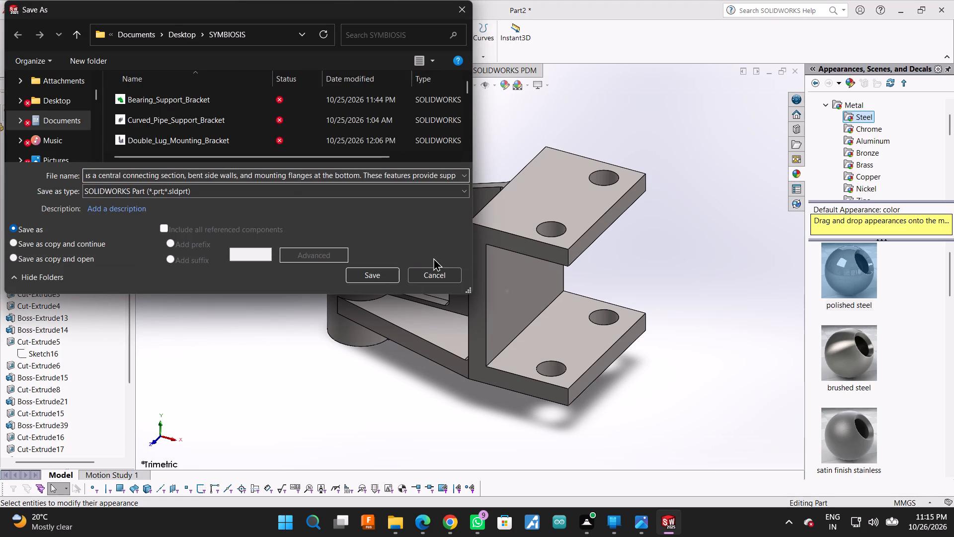
key(ctrl+z)
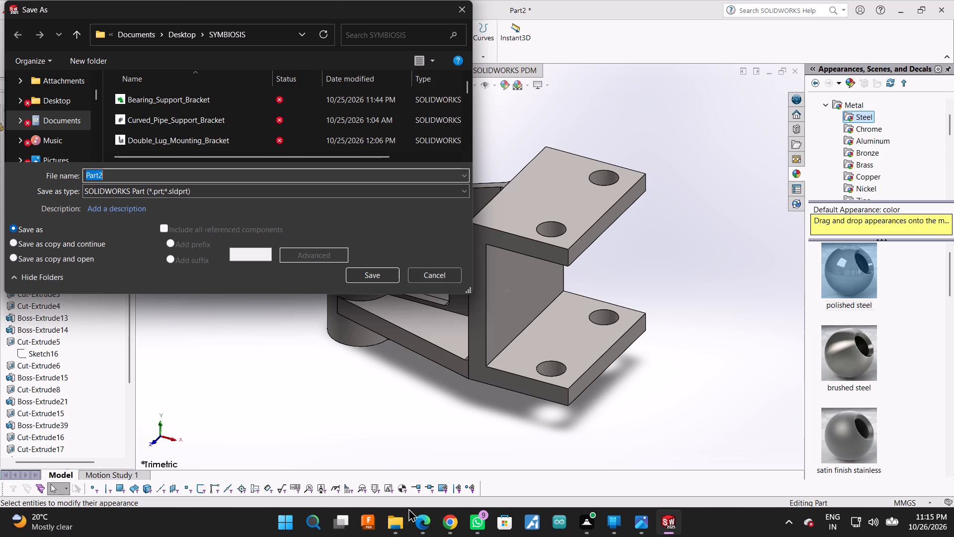
click(442, 522)
click(605, 285)
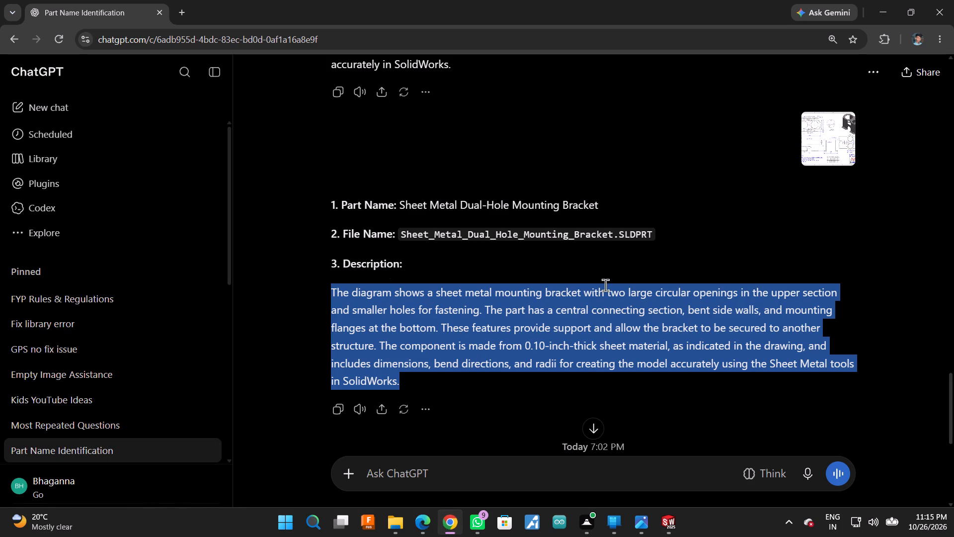
drag(396, 237, 549, 240)
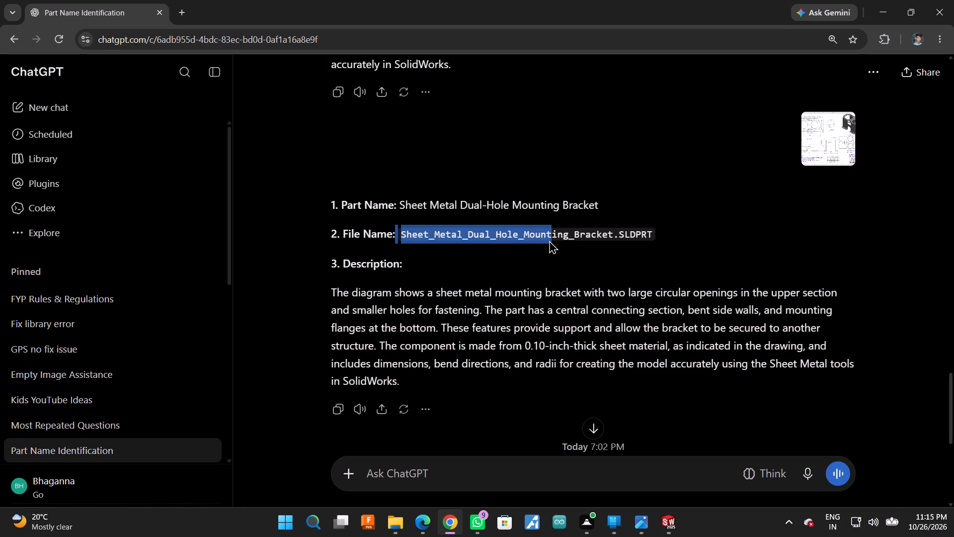
drag(549, 240, 548, 240)
click(523, 255)
drag(399, 231, 441, 251)
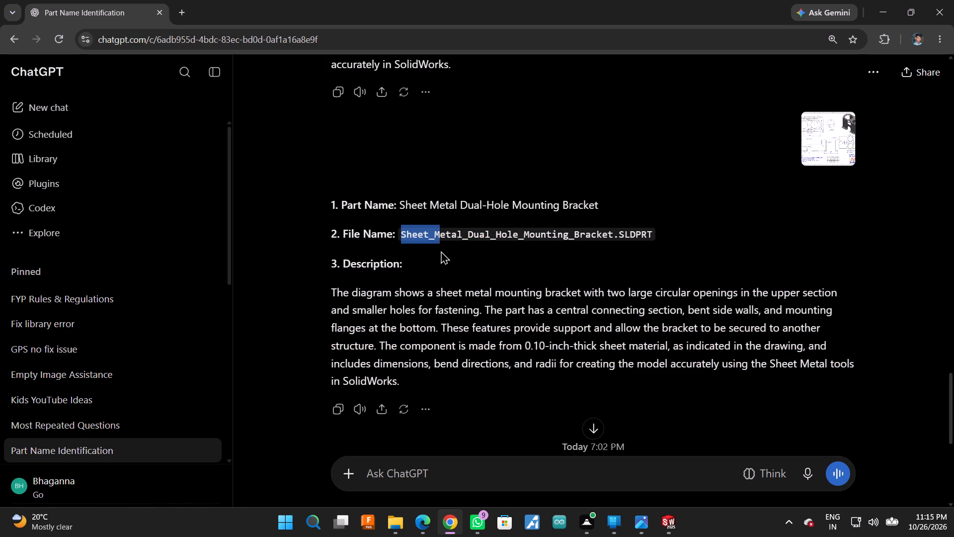
drag(441, 251, 612, 243)
key(ctrl+c)
key(ctrl+c)
key(ctrl+c)
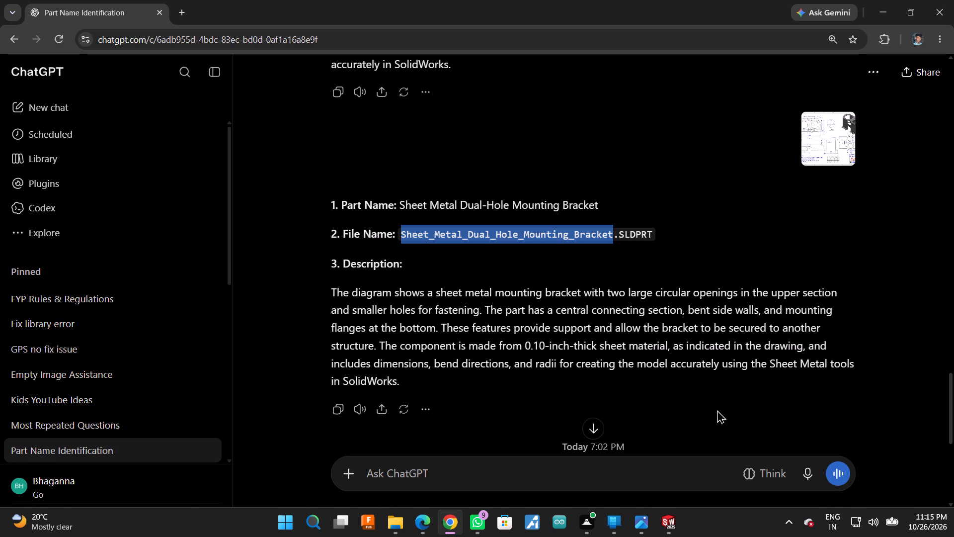
Back in SOLIDWORKS, save the part in the SYMBIOSIS folder as Sheet_Metal_Dual_Hole_Mounting_Bracket.
key(alt+Tab)
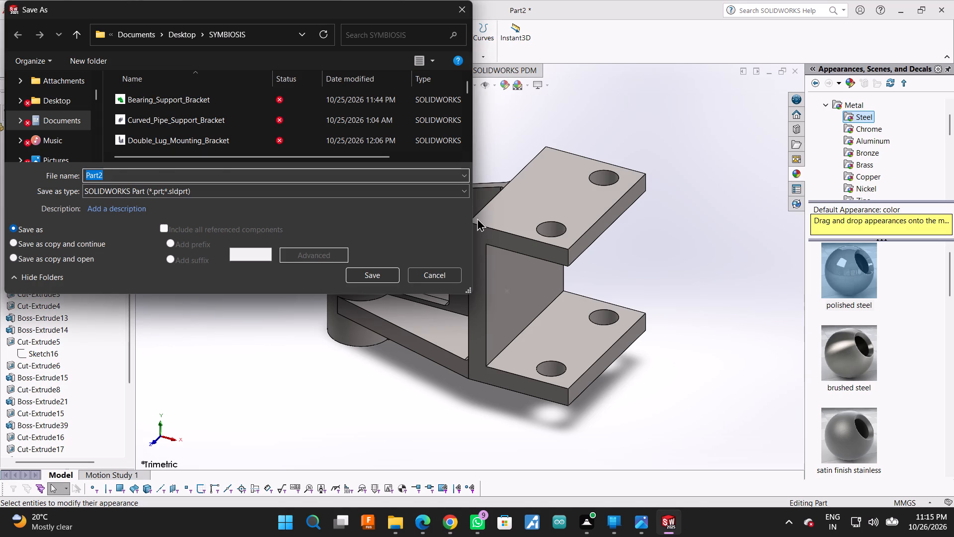
key(ctrl+v)
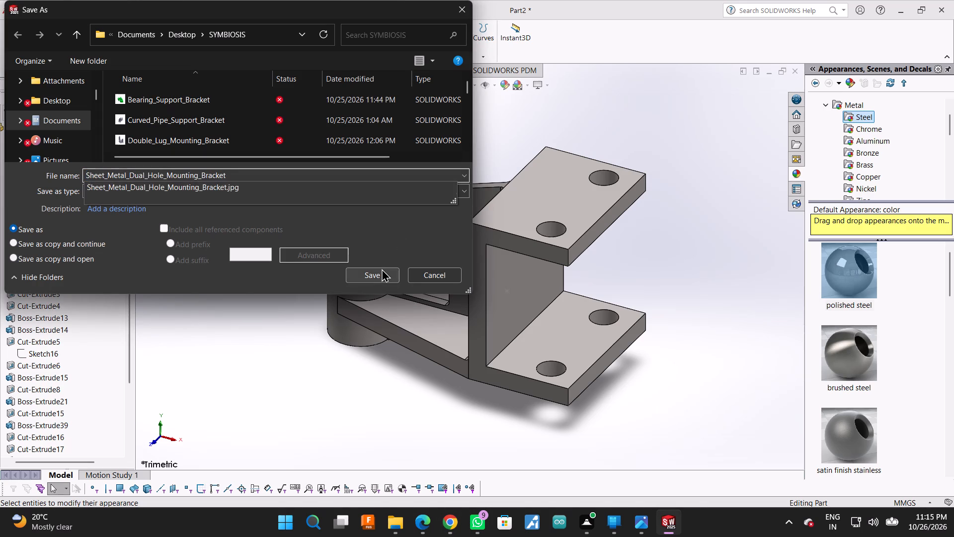
click(382, 268)
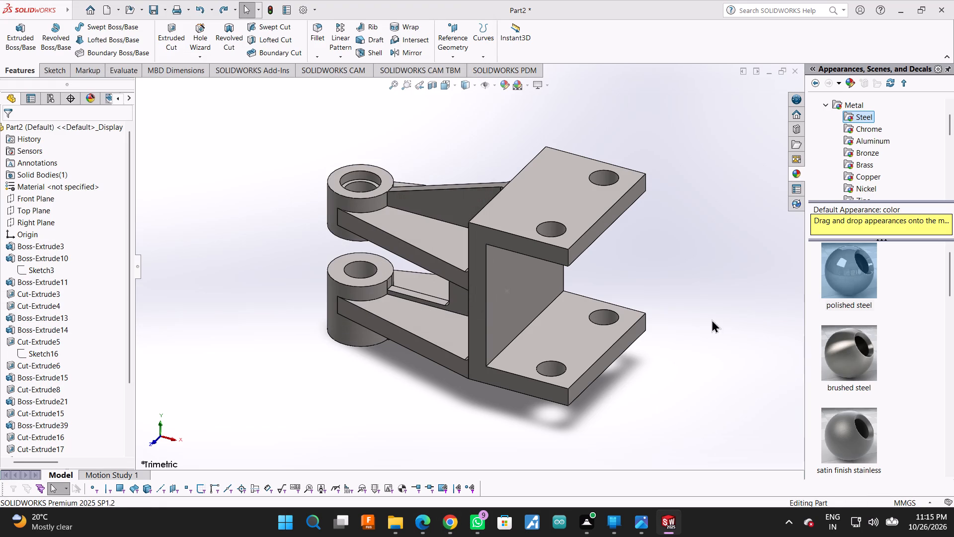
Widen the graphics area and save a copy of the bracket in Adobe Portable Document Format (*.pdf) under the same file name.
drag(805, 330, 953, 374)
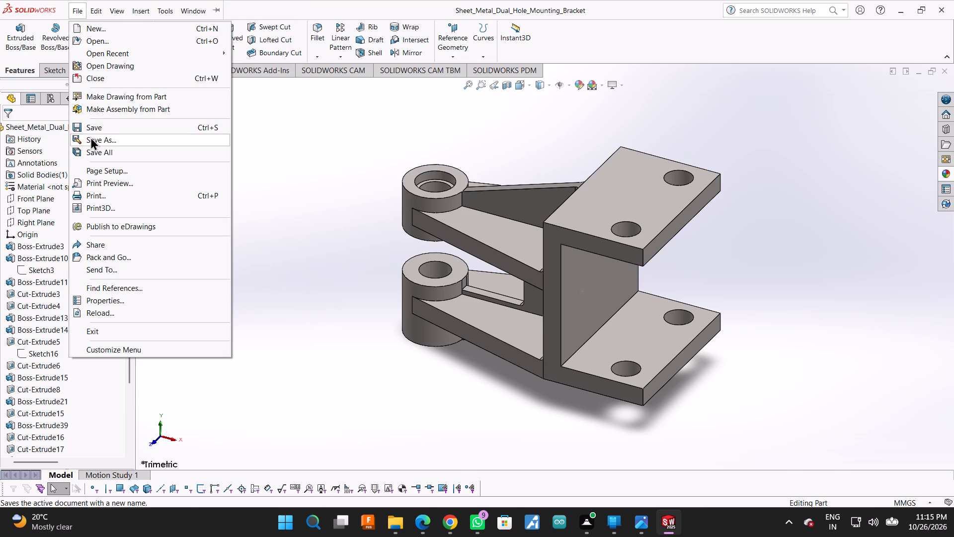
click(90, 137)
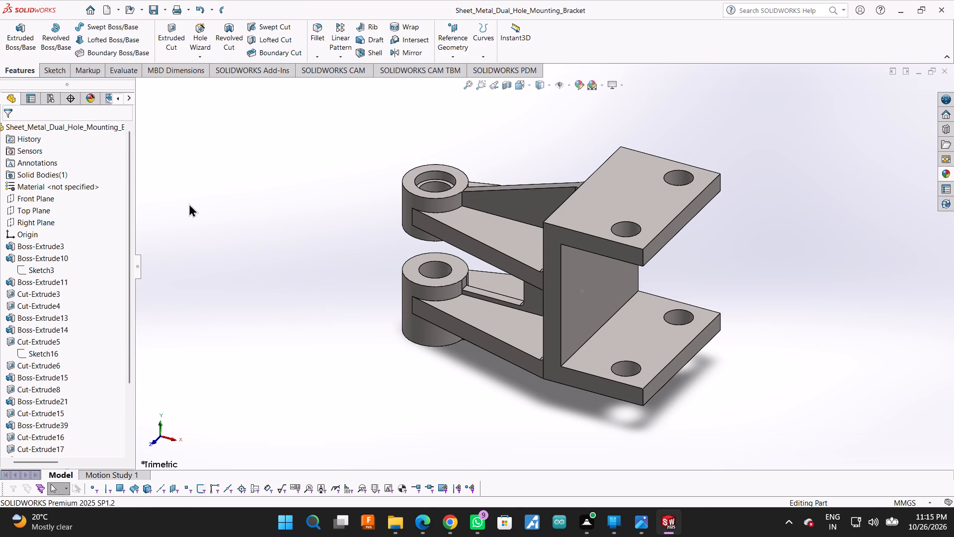
click(283, 192)
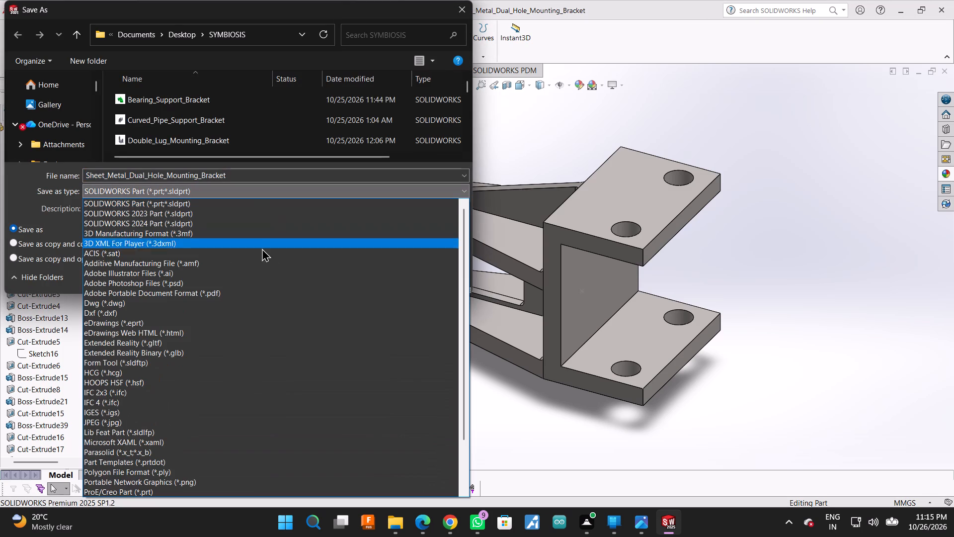
click(253, 297)
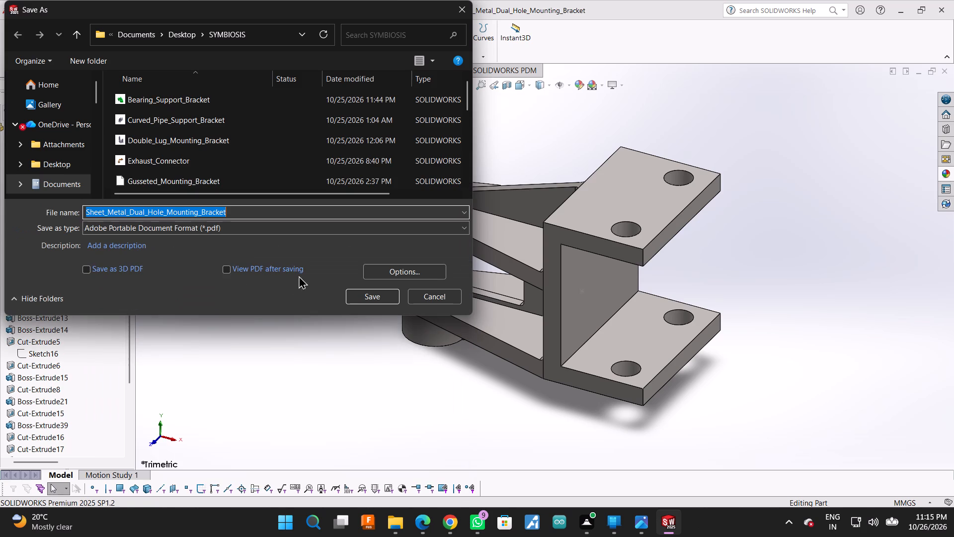
click(347, 293)
Collapse the Appearances, Scenes, and Decals pane to leave the whole bracket in a wider graphics area.
scroll(402, 299, up, 2)
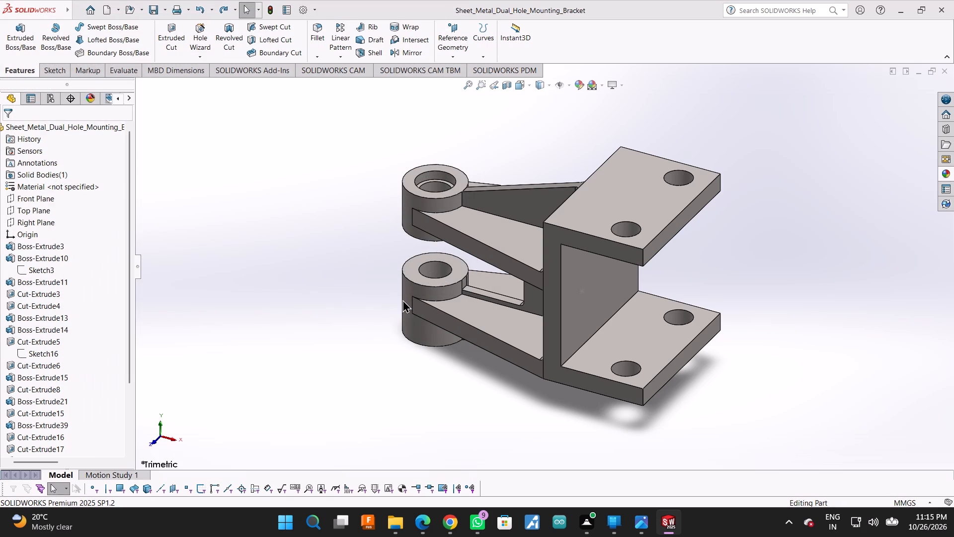
scroll(400, 305, up, 2)
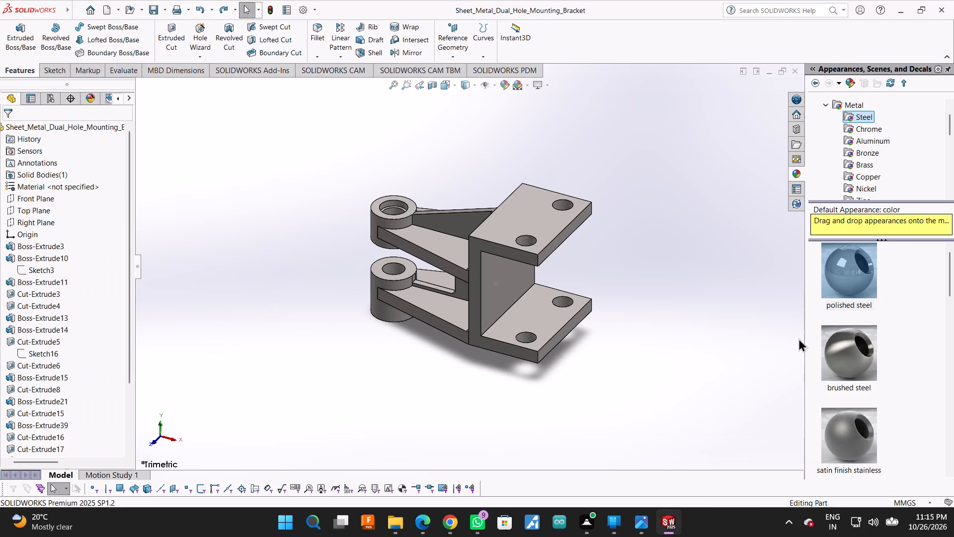
drag(807, 342, 953, 336)
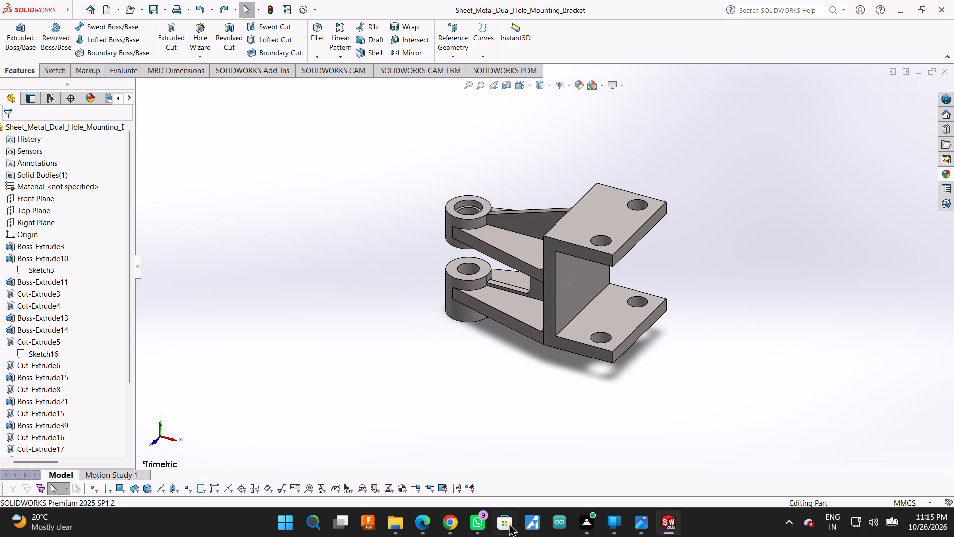